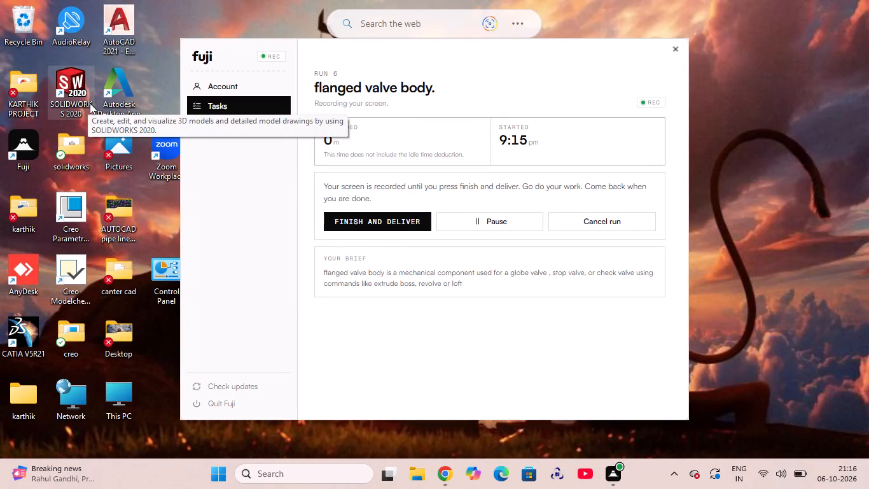
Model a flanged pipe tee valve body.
Launch SOLIDWORKS 2020 from the desktop.
double_click(72, 91)
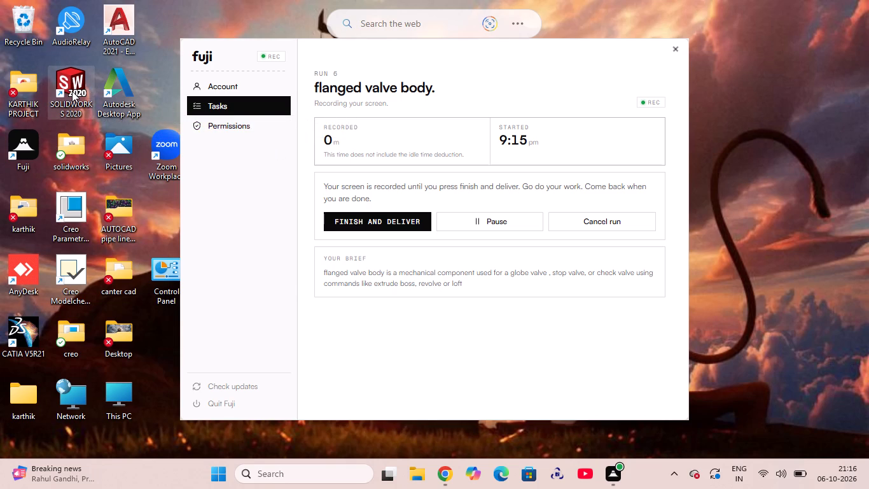
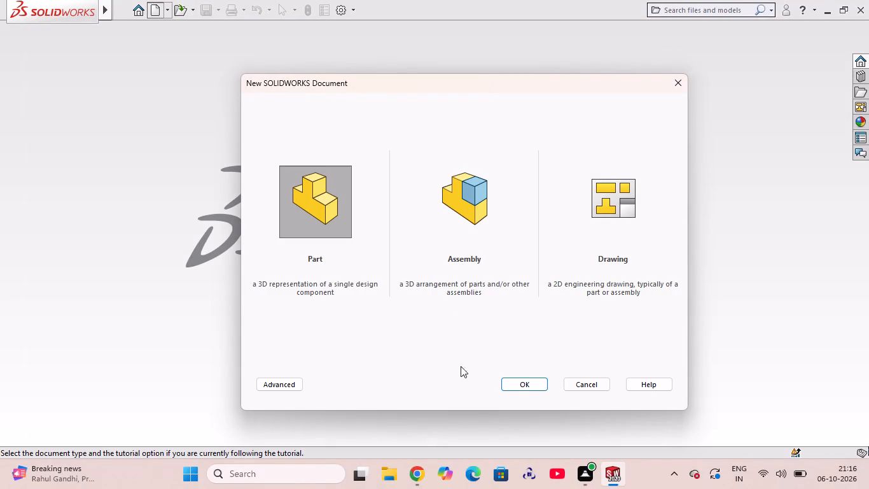
Create a new part document.
click(518, 384)
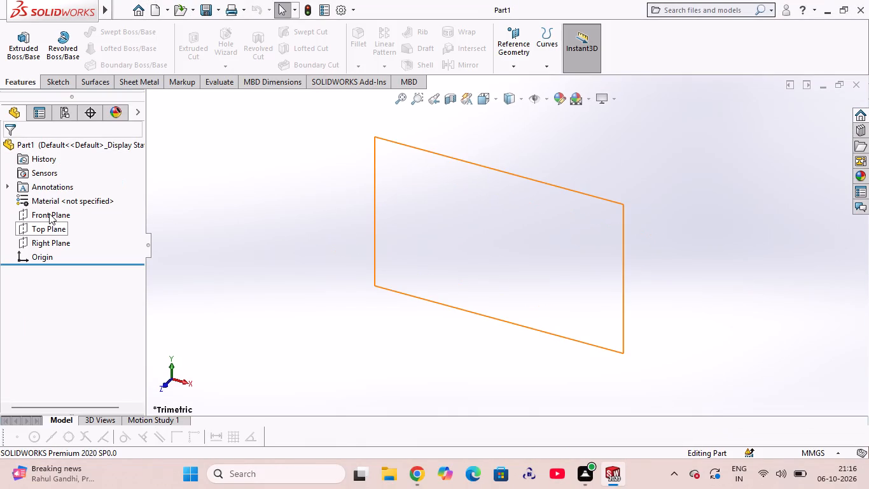
Sketch three concentric circles at the origin on the Front Plane, the smallest about 45 mm and the largest about 112 mm in diameter.
click(49, 213)
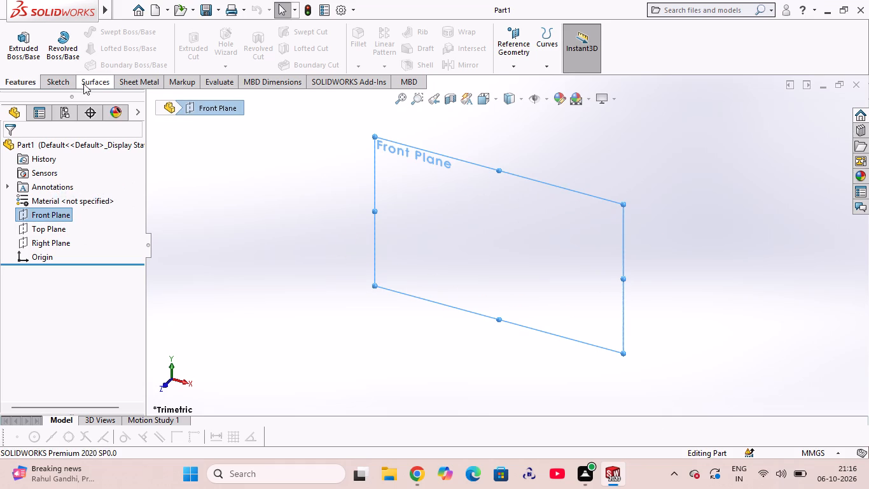
click(59, 79)
click(16, 38)
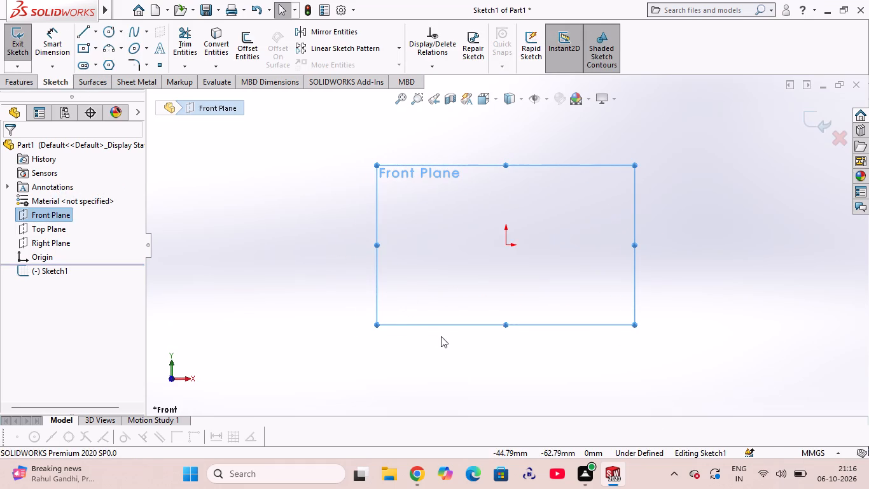
click(106, 32)
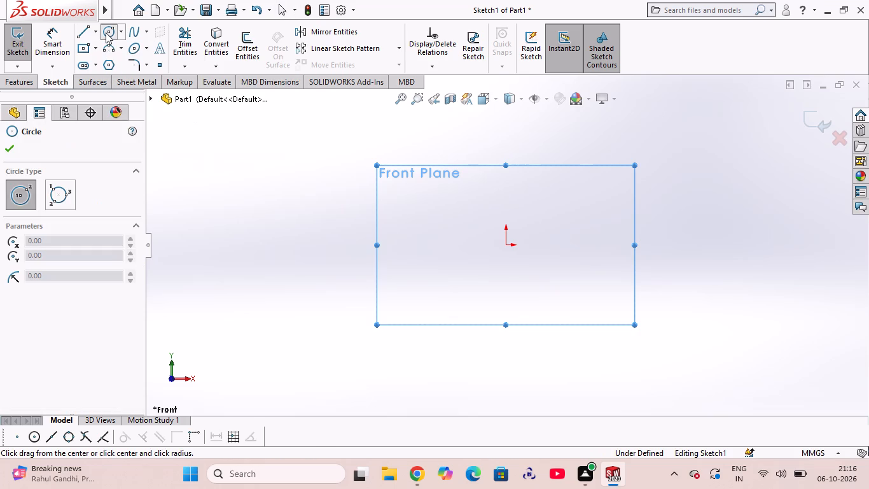
click(506, 243)
click(552, 217)
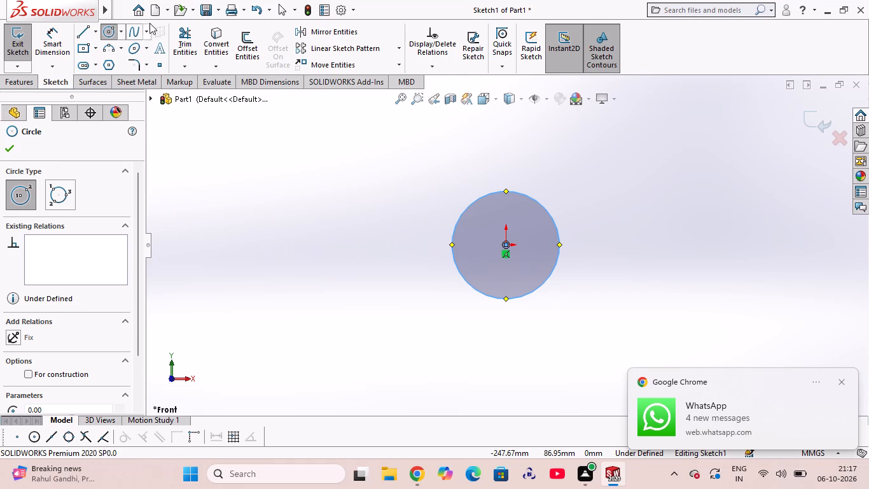
click(506, 245)
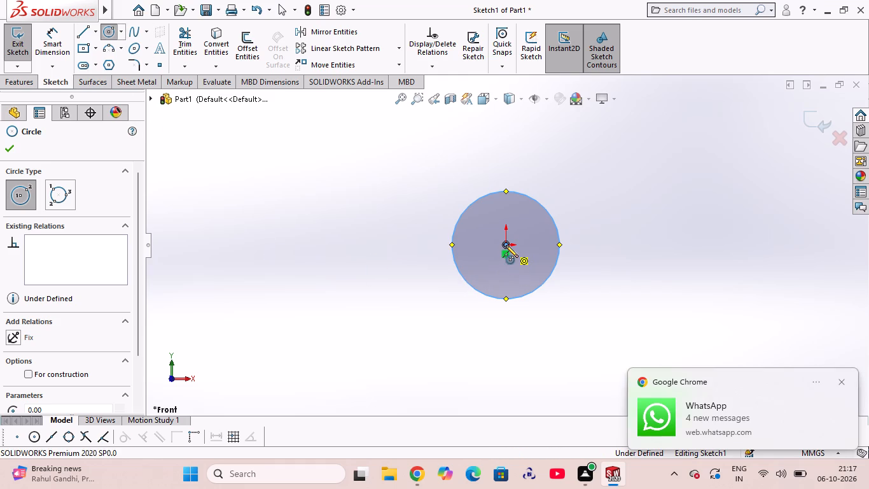
click(536, 234)
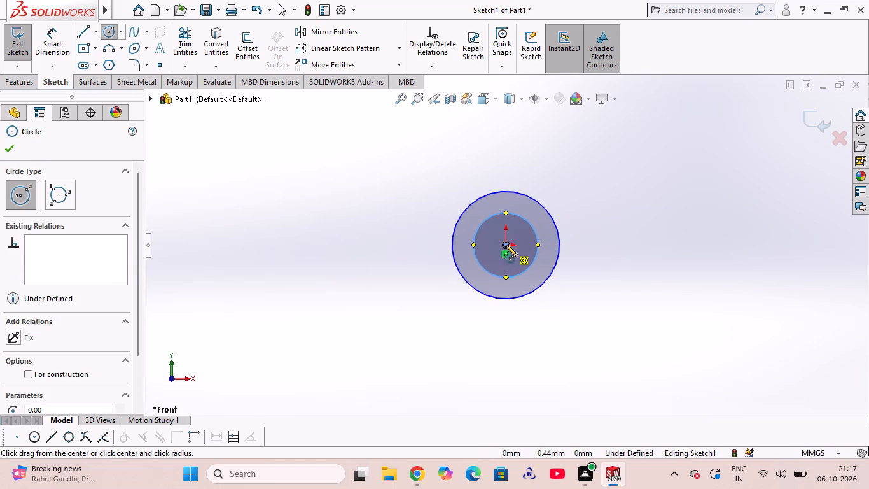
click(506, 244)
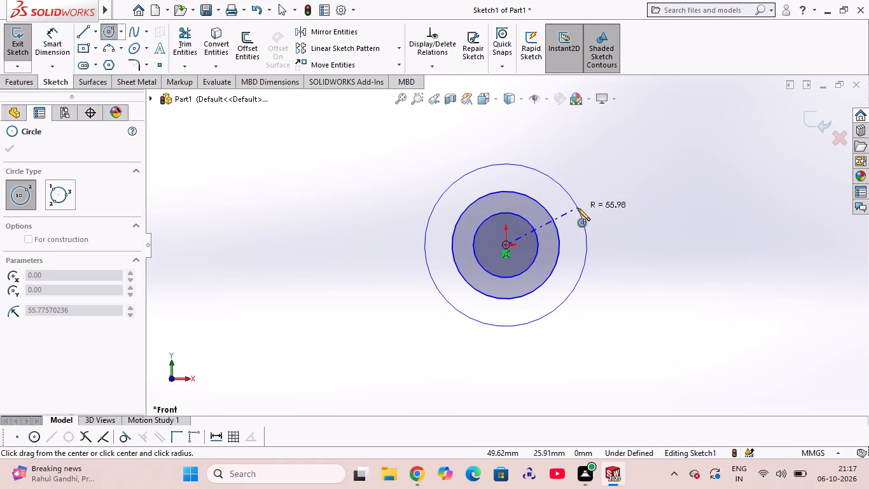
click(578, 208)
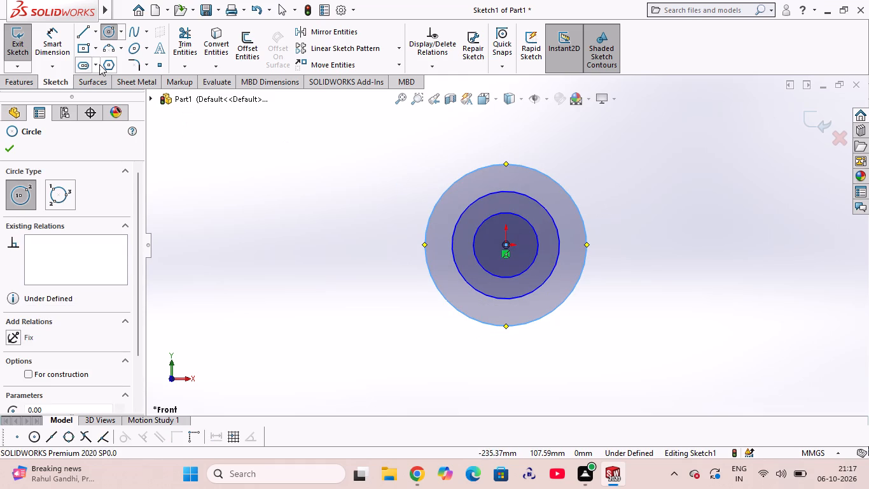
Dimension the circle diameters as 19 mm for the inner, 33 mm for the middle and 62 mm for the outer.
click(66, 53)
click(535, 250)
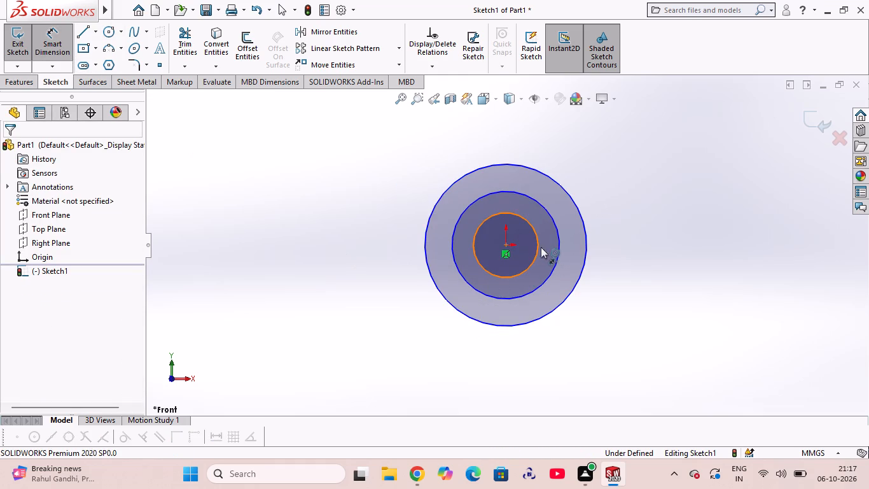
click(667, 204)
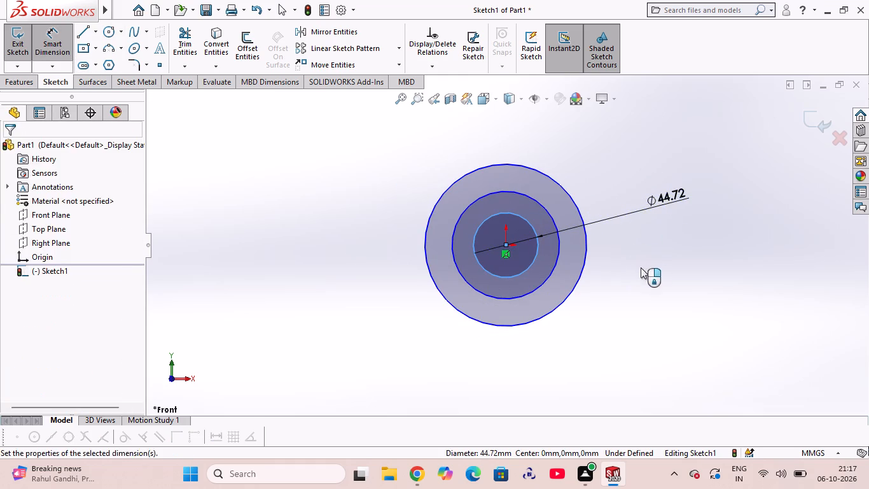
text(19)
key(Return)
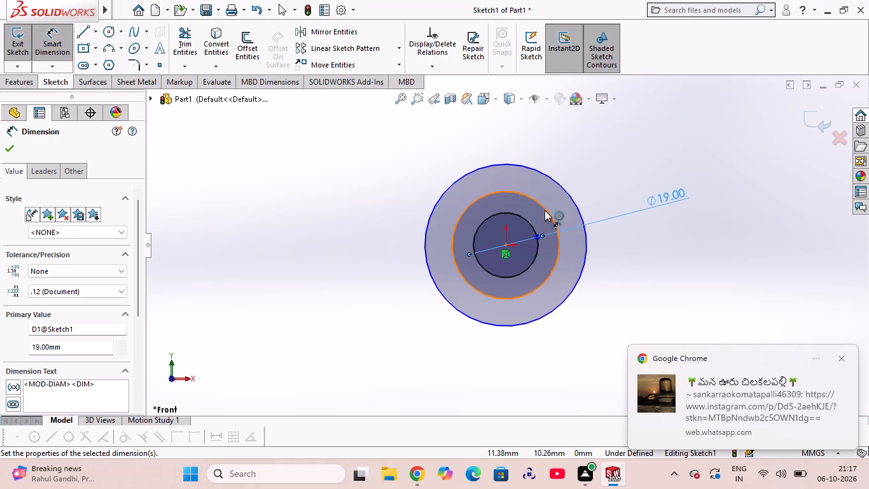
click(560, 250)
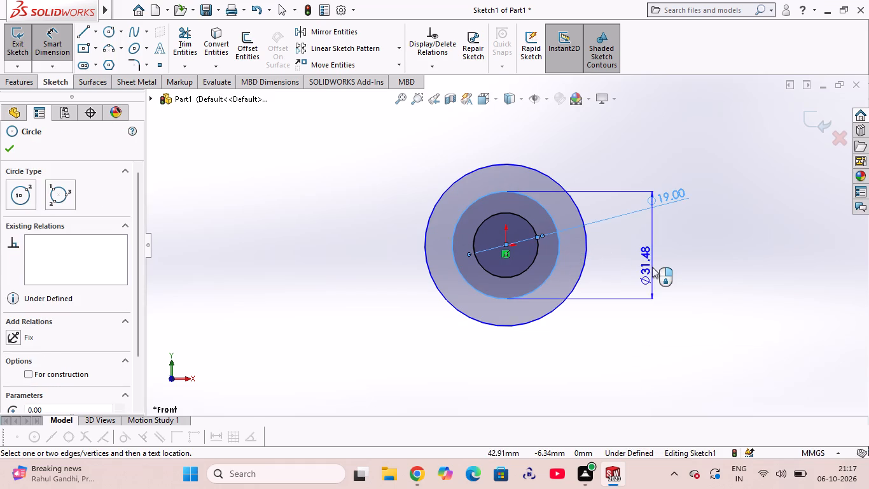
click(648, 322)
text(33)
key(Return)
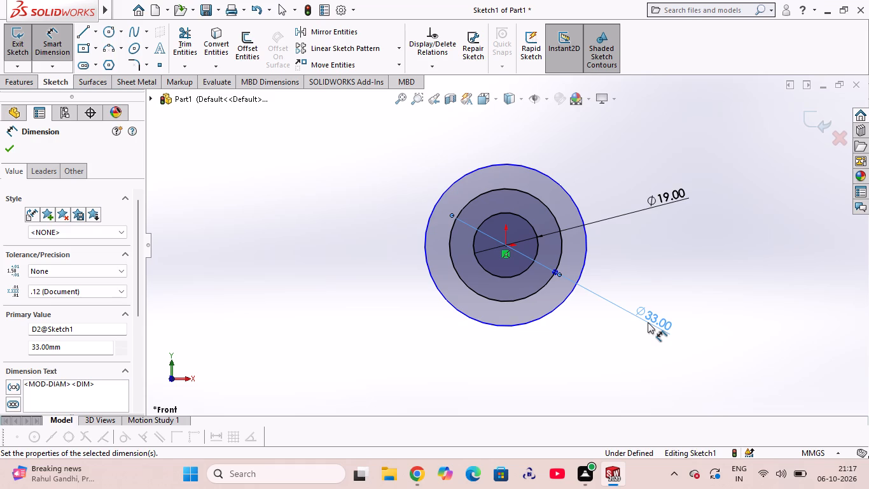
click(571, 196)
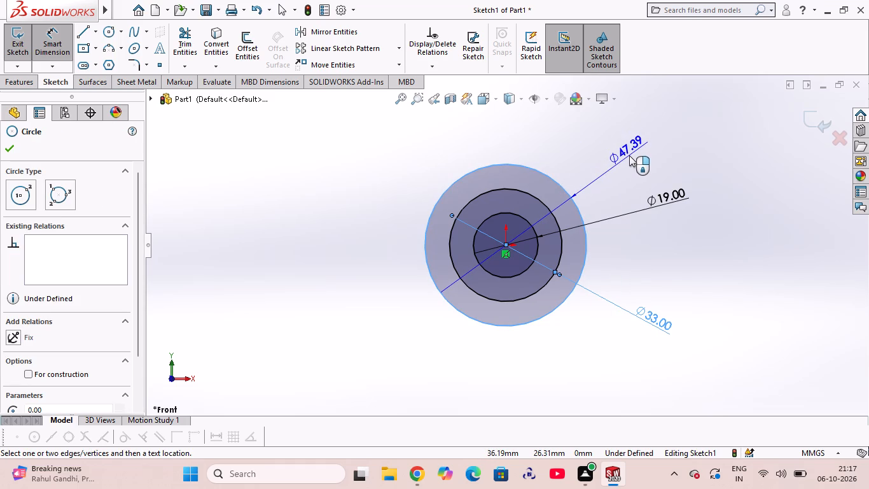
click(629, 155)
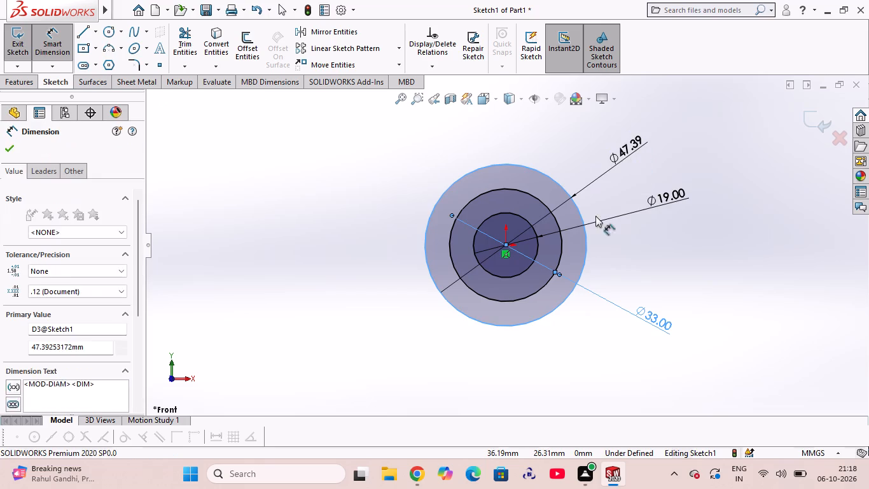
text(62)
key(Return)
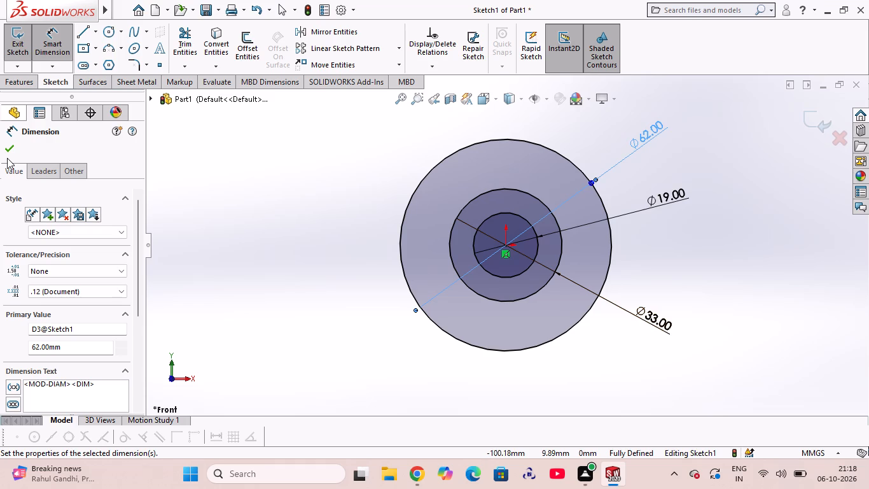
click(8, 159)
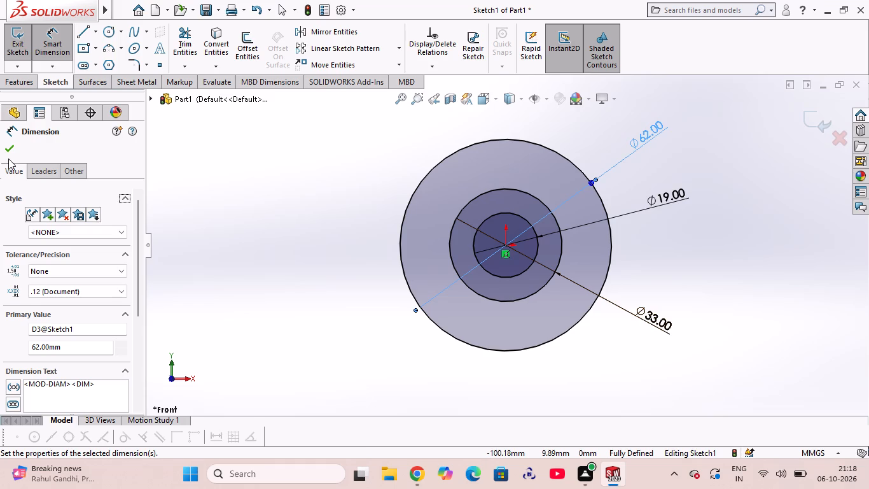
click(6, 150)
Extrude the ring between the 19 mm and 33 mm circles to a blind depth of 92 mm in the reversed direction.
click(18, 84)
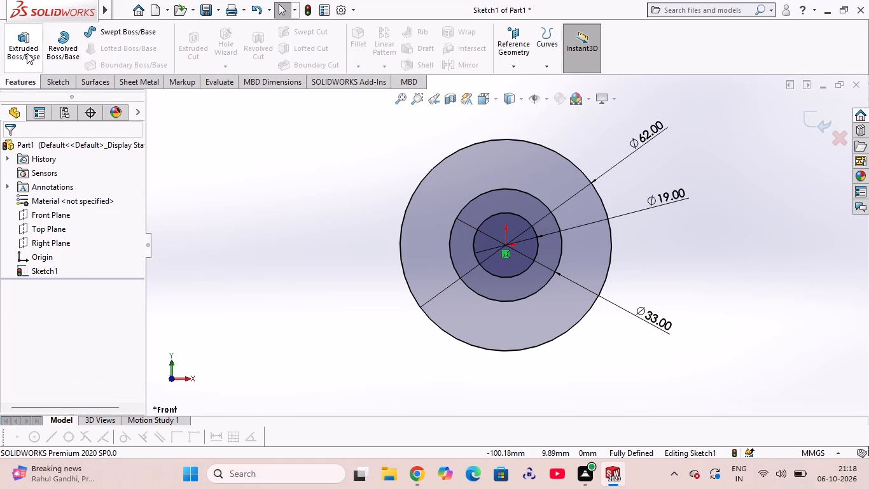
click(27, 53)
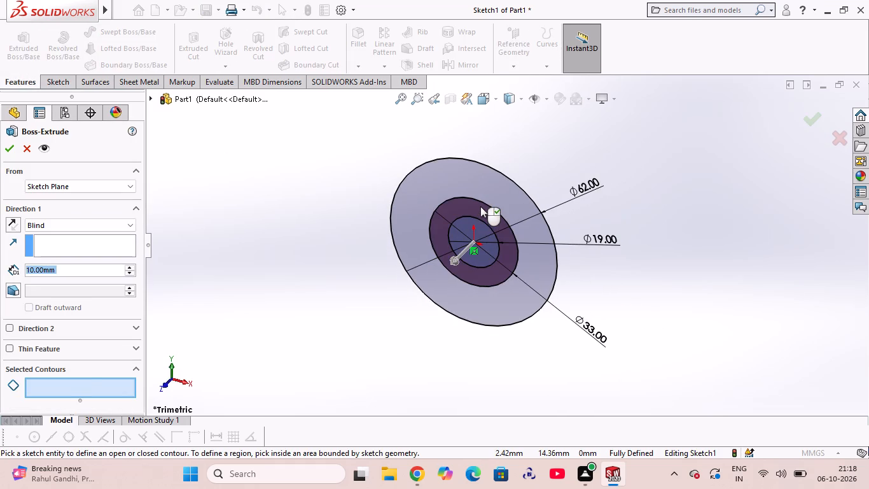
click(480, 206)
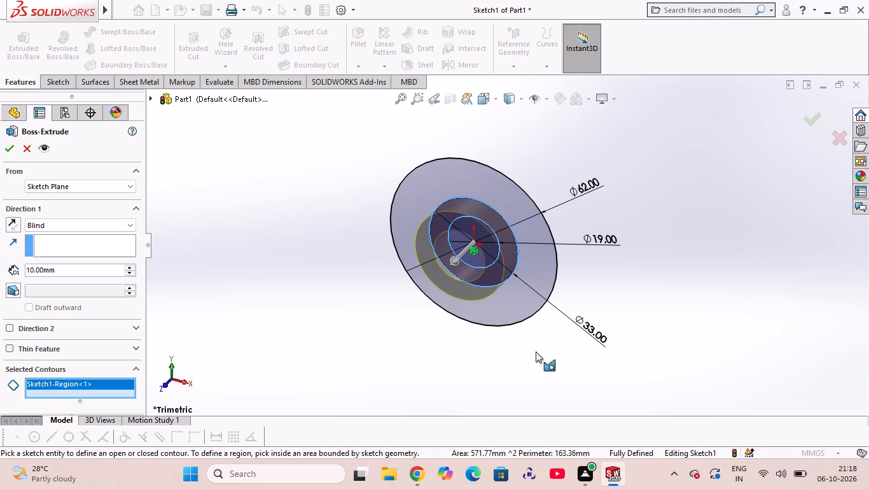
click(8, 222)
drag(60, 271, 25, 271)
text(92)
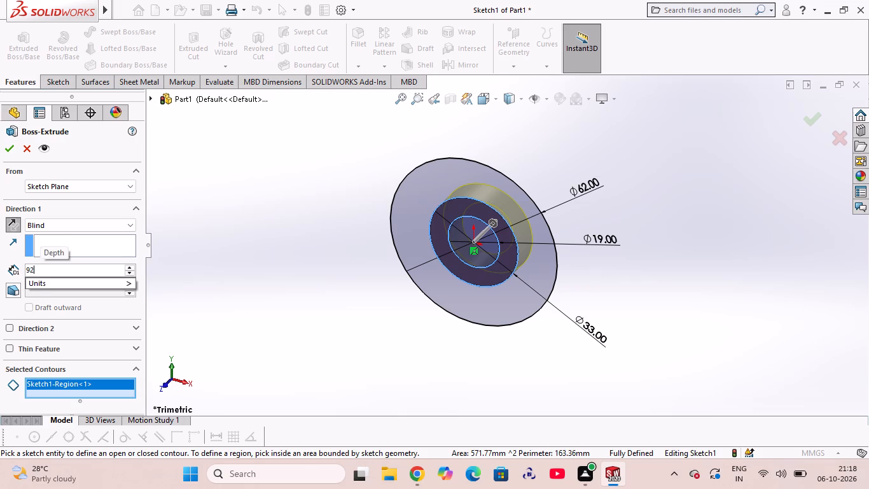
click(289, 231)
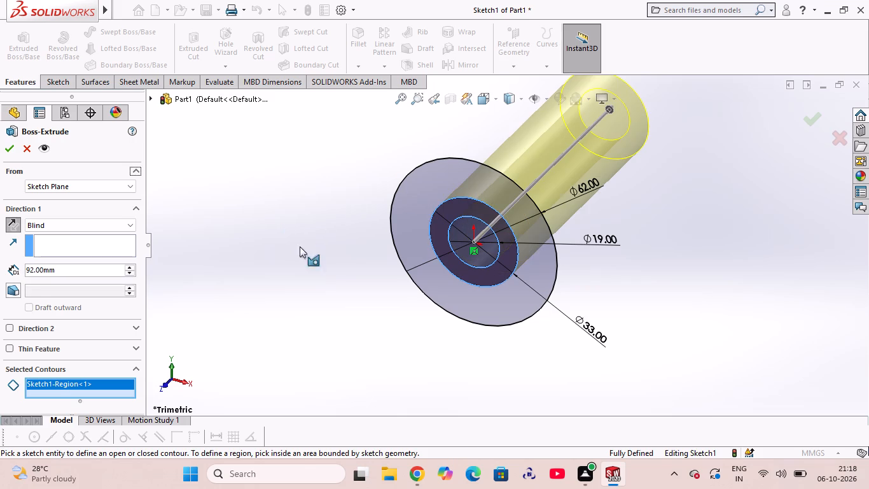
click(6, 149)
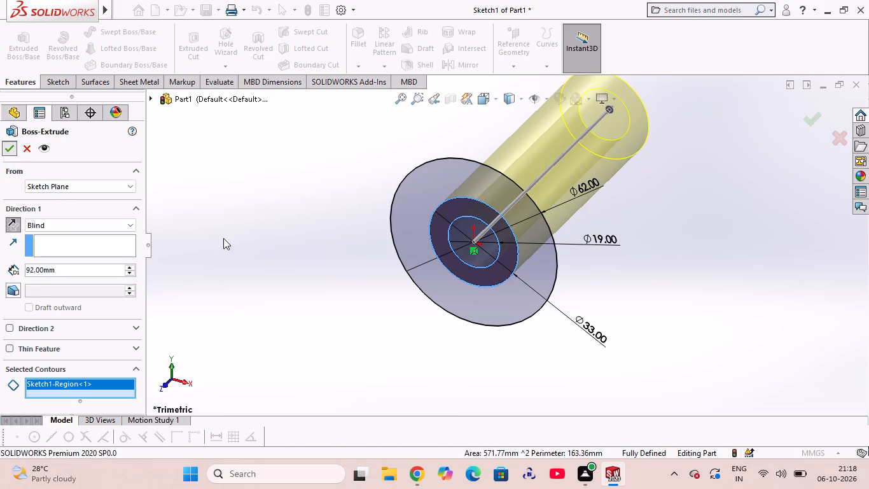
click(305, 267)
Start a second boss extrusion from the tube's existing sketch, picking its outer 62 mm circle as a contour.
middle_drag(323, 321, 395, 285)
middle_drag(357, 277, 289, 262)
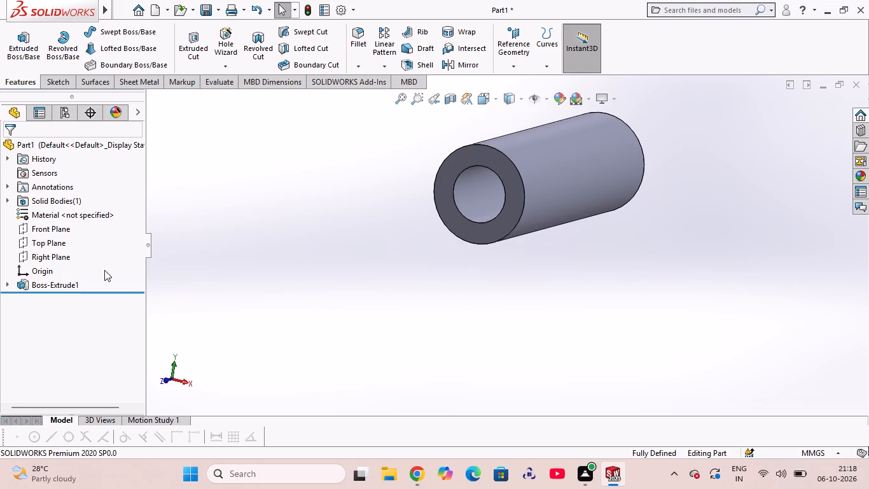
click(284, 257)
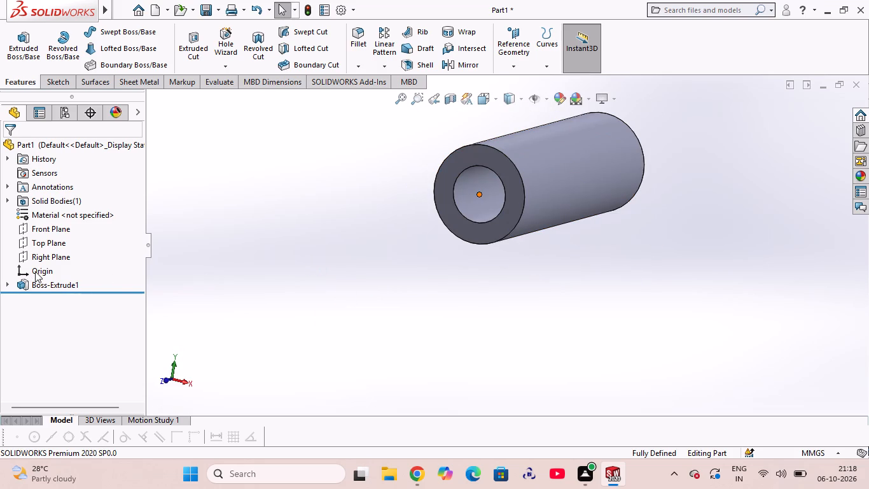
click(35, 271)
click(48, 282)
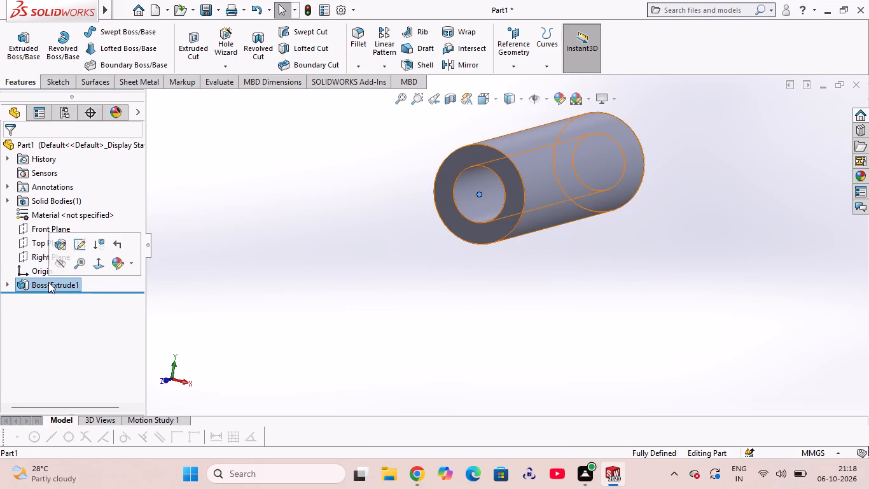
click(279, 276)
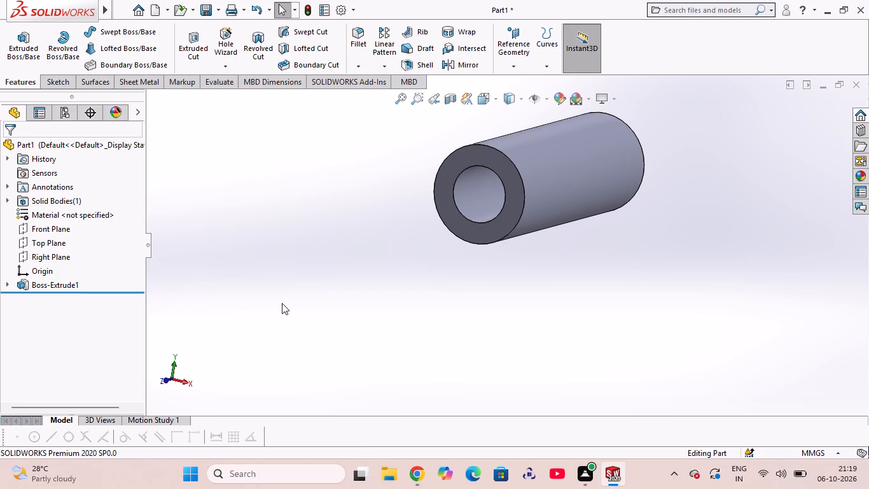
click(5, 284)
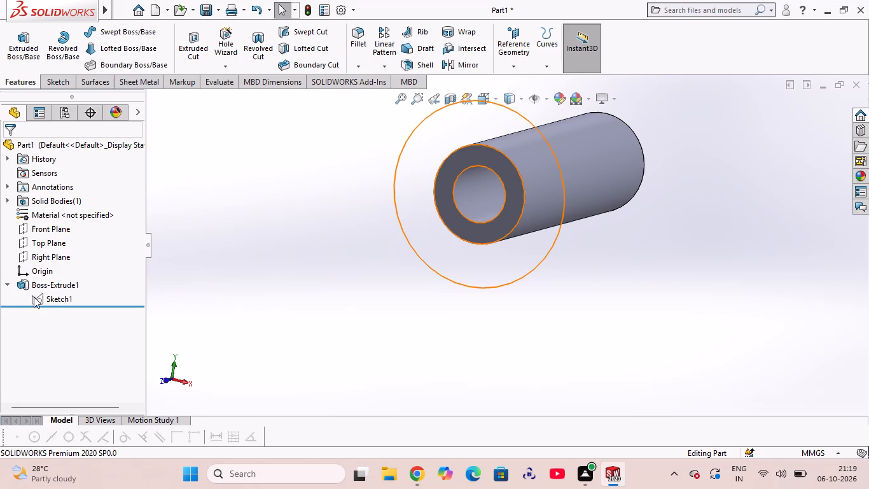
click(42, 298)
click(18, 44)
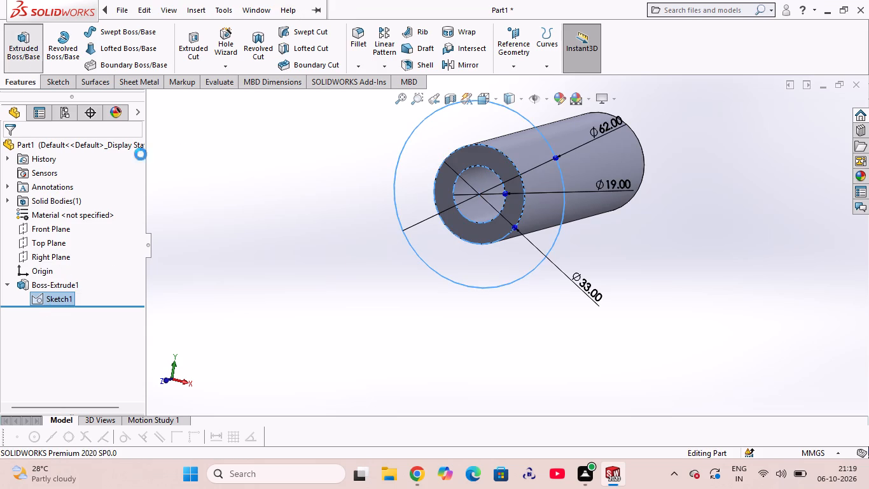
click(443, 277)
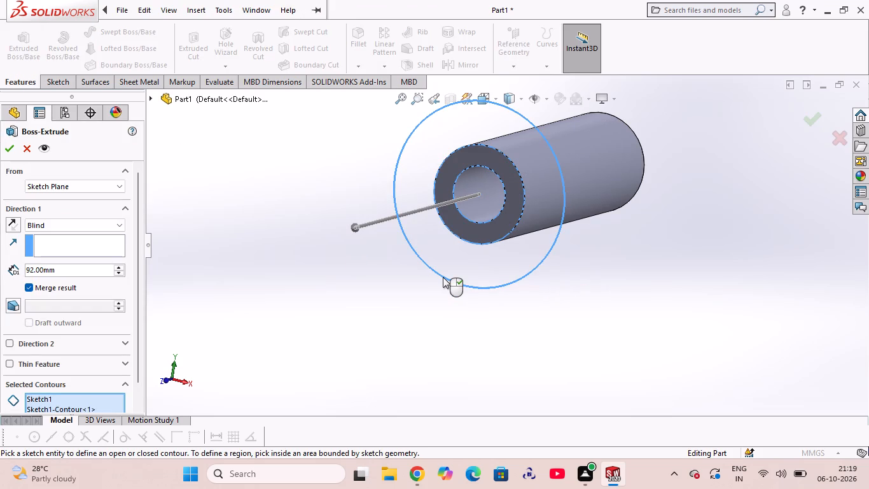
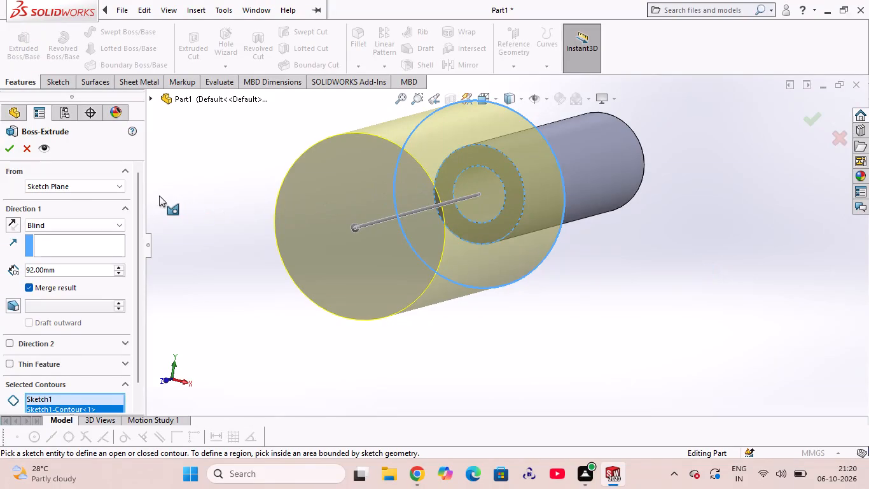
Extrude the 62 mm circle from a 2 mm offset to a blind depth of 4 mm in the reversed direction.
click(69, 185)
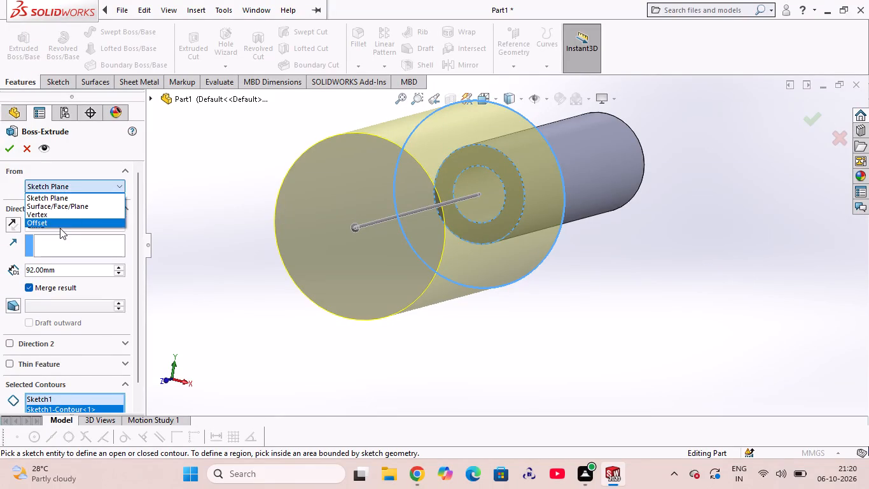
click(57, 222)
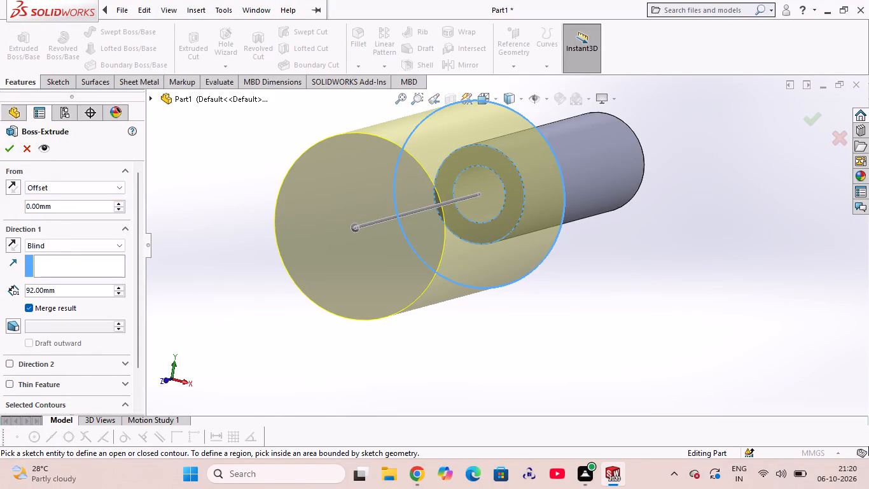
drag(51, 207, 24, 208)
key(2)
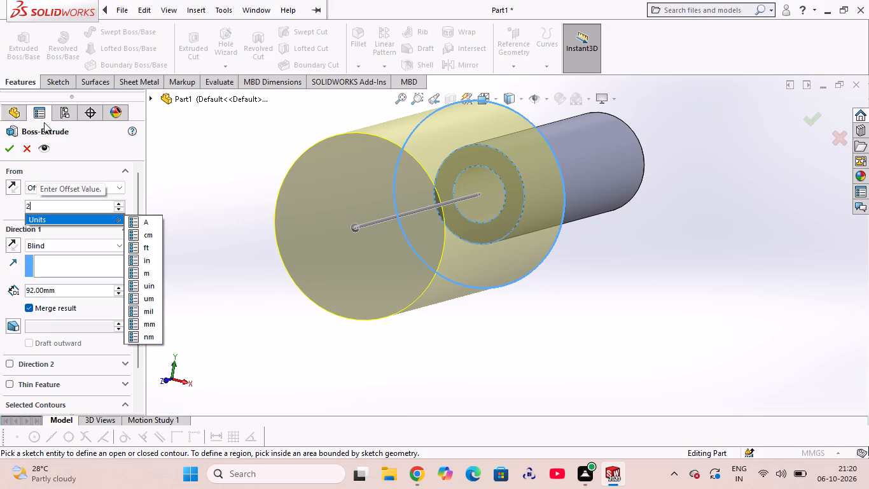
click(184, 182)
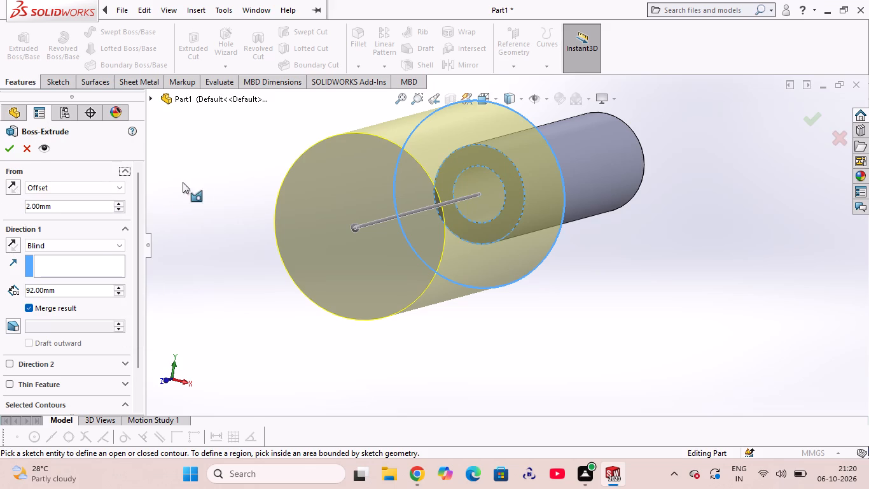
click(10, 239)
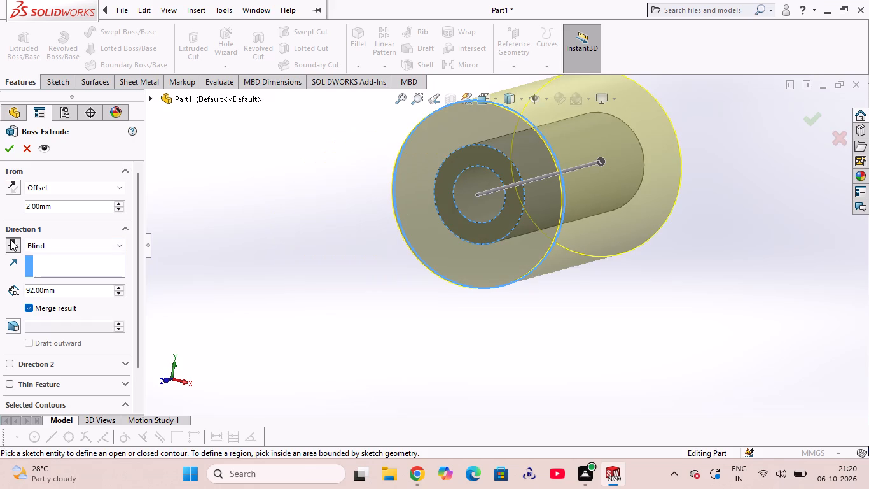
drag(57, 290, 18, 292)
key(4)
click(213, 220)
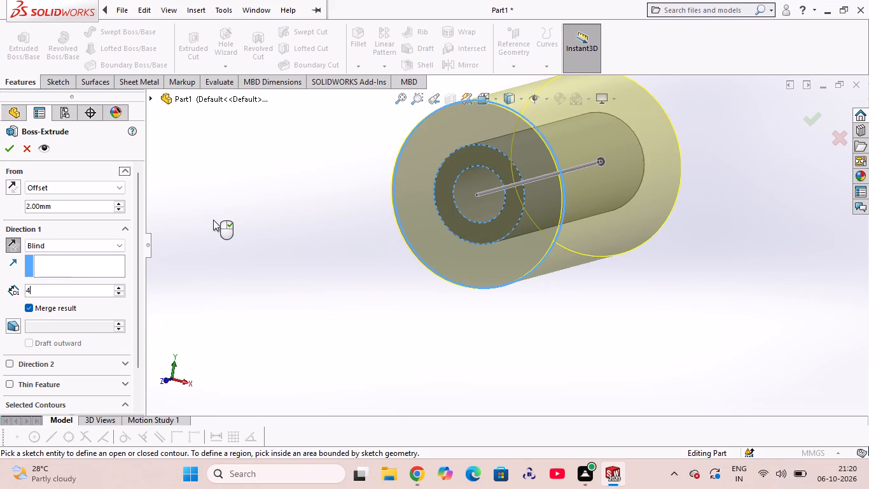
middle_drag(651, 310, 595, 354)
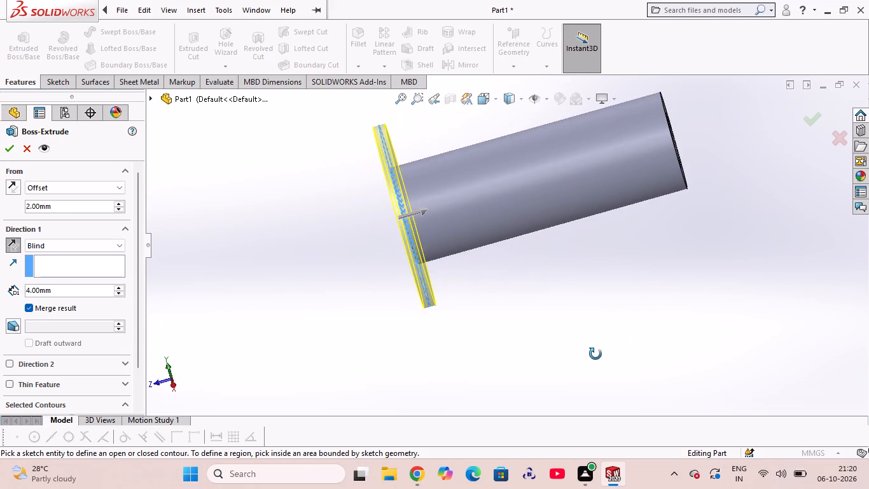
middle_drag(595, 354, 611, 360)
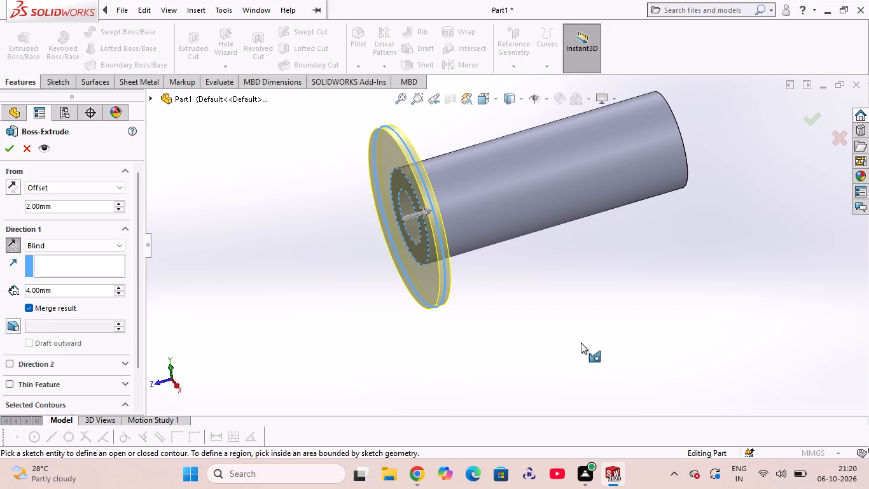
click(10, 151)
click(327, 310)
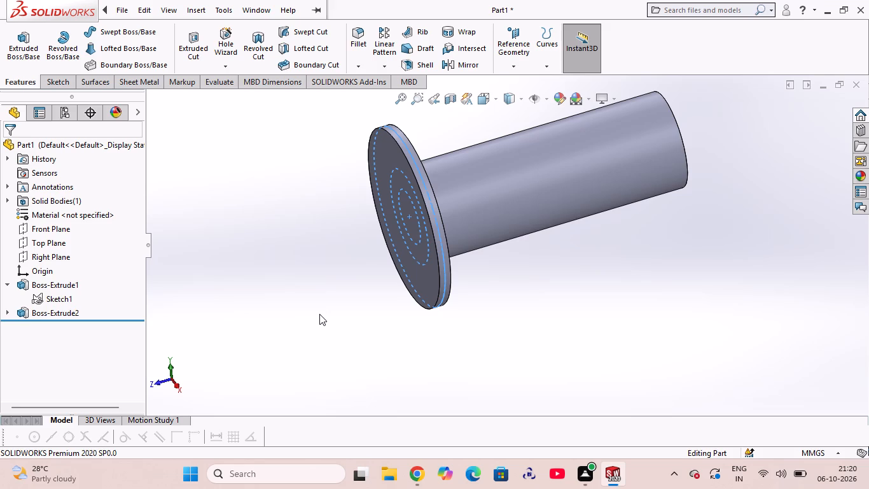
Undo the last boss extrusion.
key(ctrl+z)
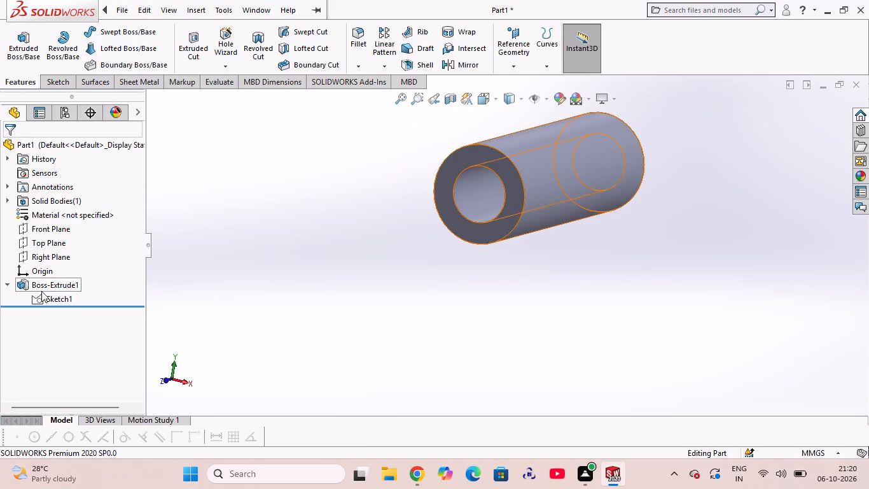
Extrude the sketch ring between the 33 mm and 62 mm circles 4 mm blind from a 2 mm offset, reversing both offset and extrusion directions.
click(62, 302)
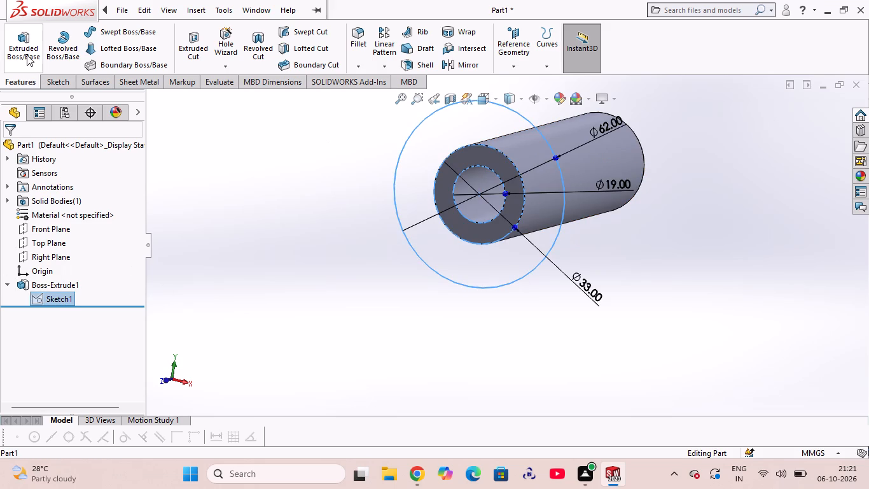
click(27, 55)
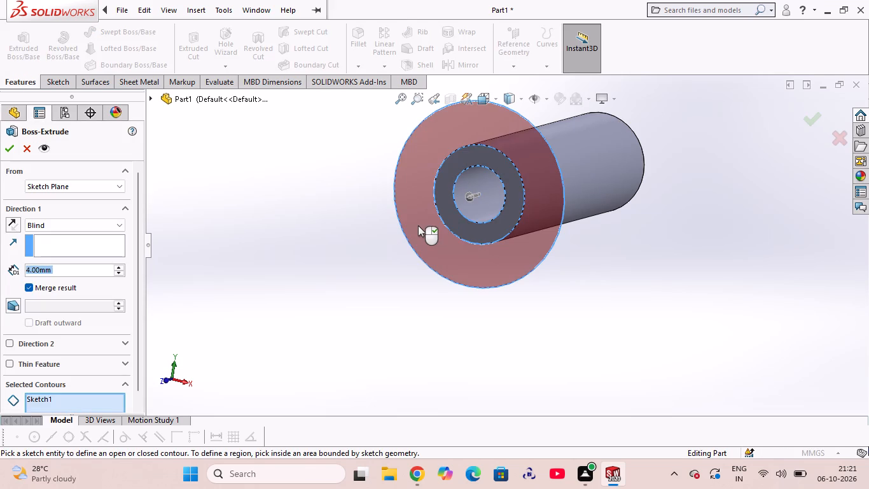
click(418, 225)
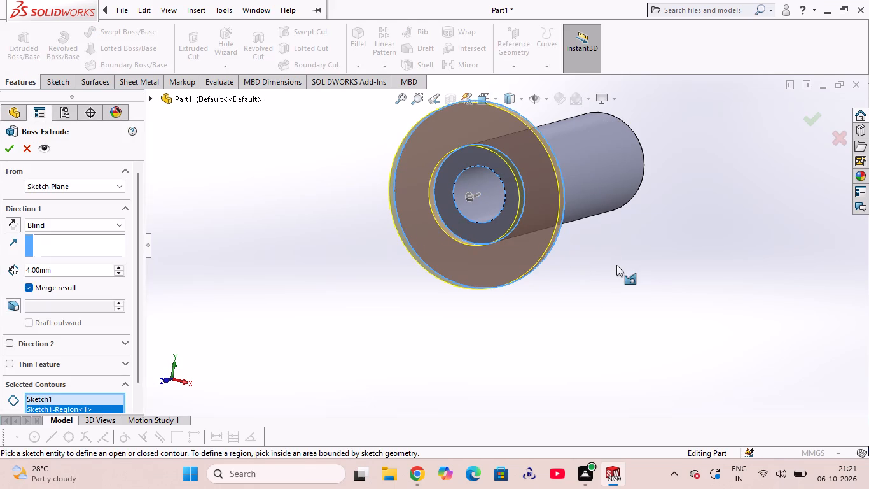
middle_drag(616, 265, 577, 273)
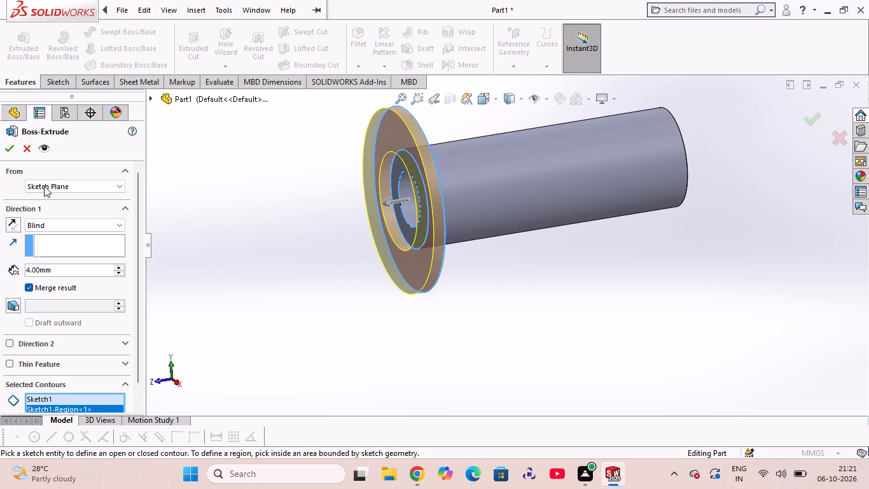
click(73, 185)
click(64, 222)
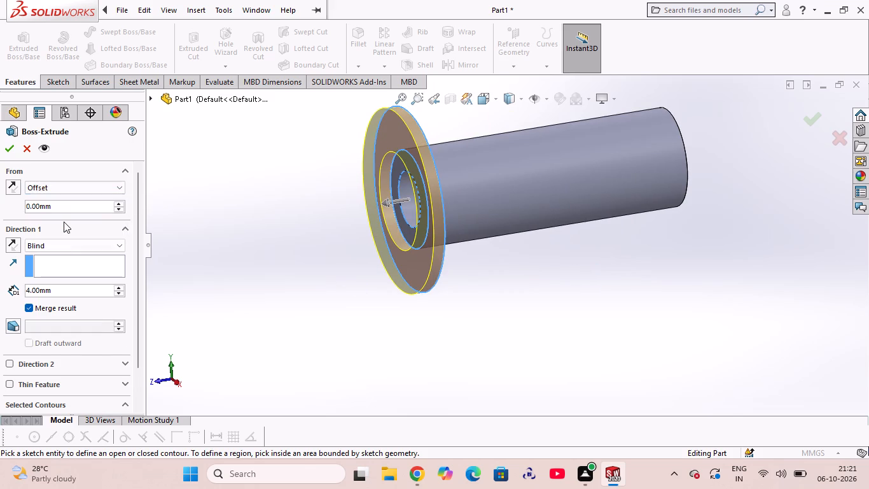
click(15, 181)
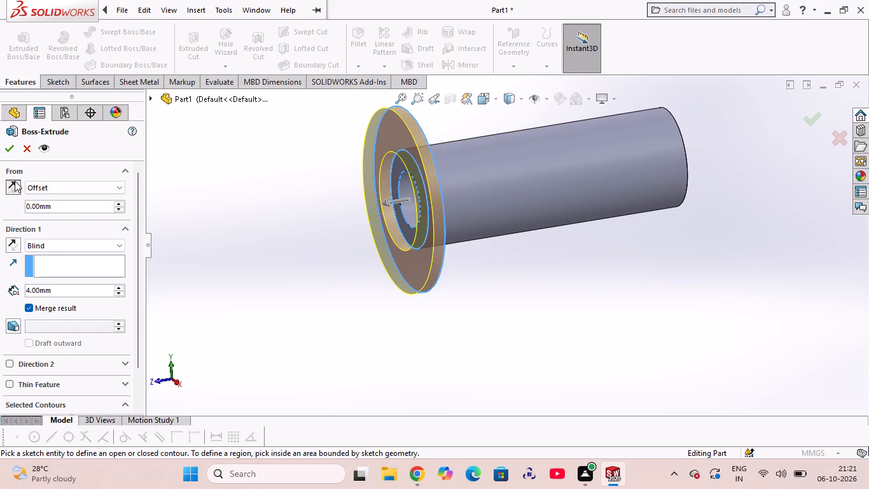
click(10, 181)
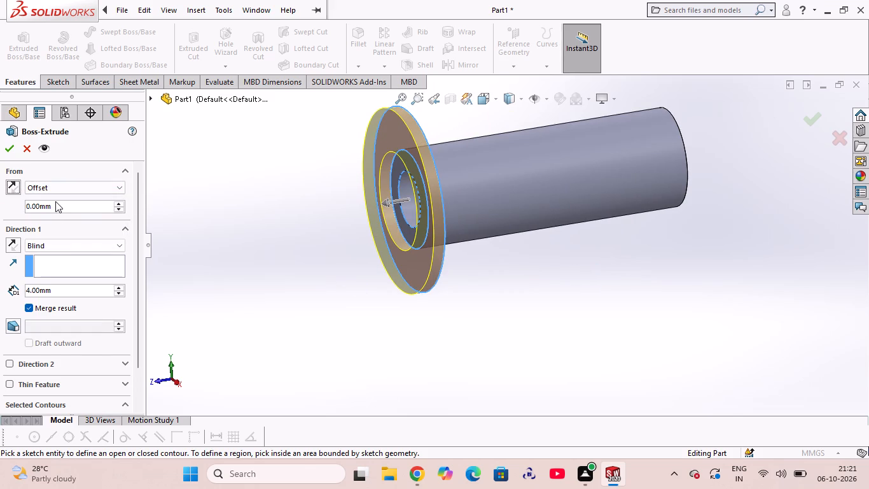
click(55, 201)
drag(53, 206, 25, 208)
drag(25, 208, 24, 208)
key(2)
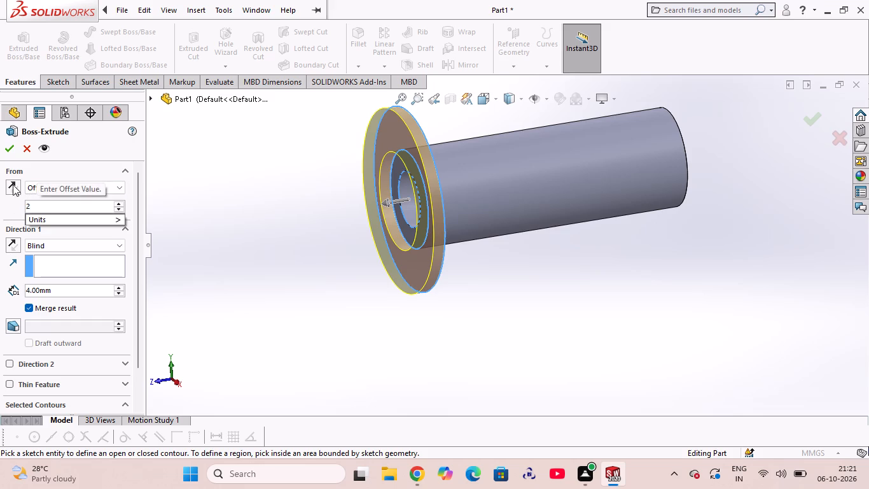
click(12, 183)
click(12, 183)
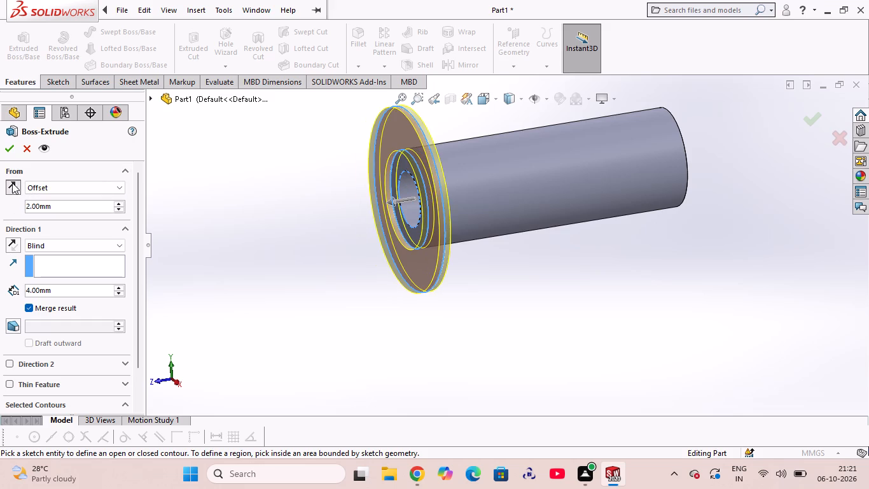
click(11, 240)
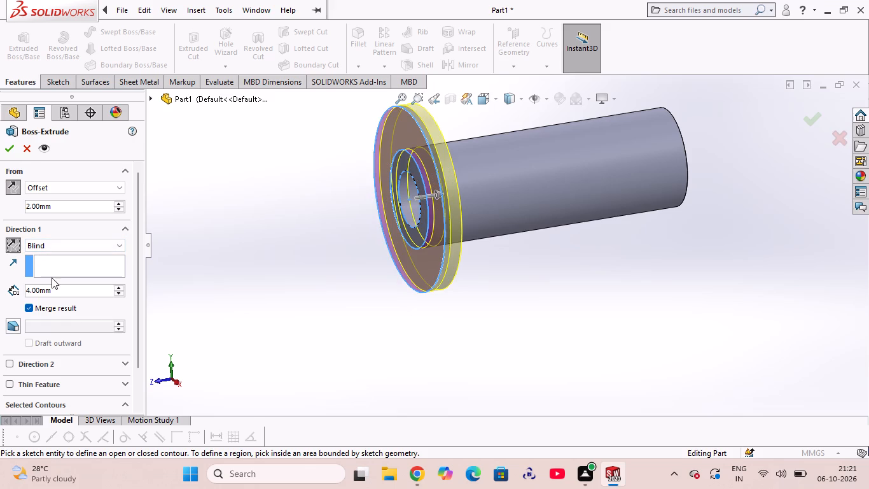
click(14, 145)
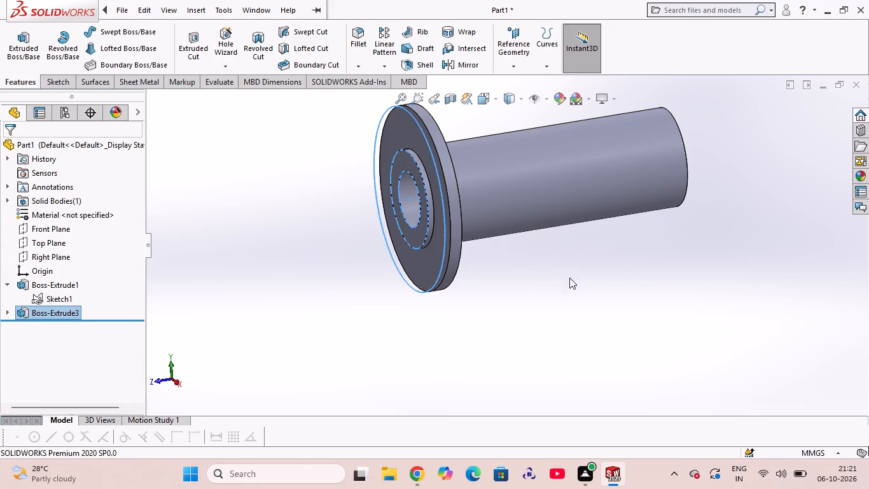
click(529, 281)
Examine the flange, its raised face and the bored tube from the front, the side and the far end.
middle_drag(325, 288, 352, 295)
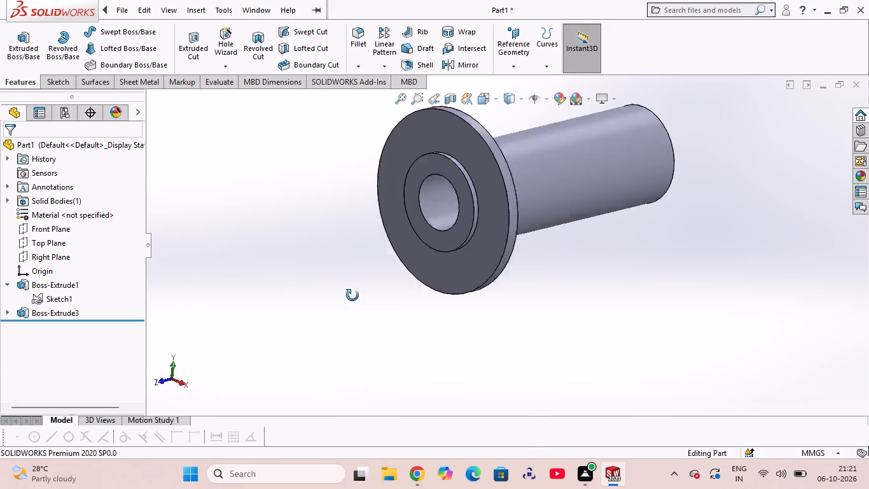
middle_drag(352, 295, 464, 306)
middle_drag(715, 274, 589, 271)
scroll(669, 282, up, 1)
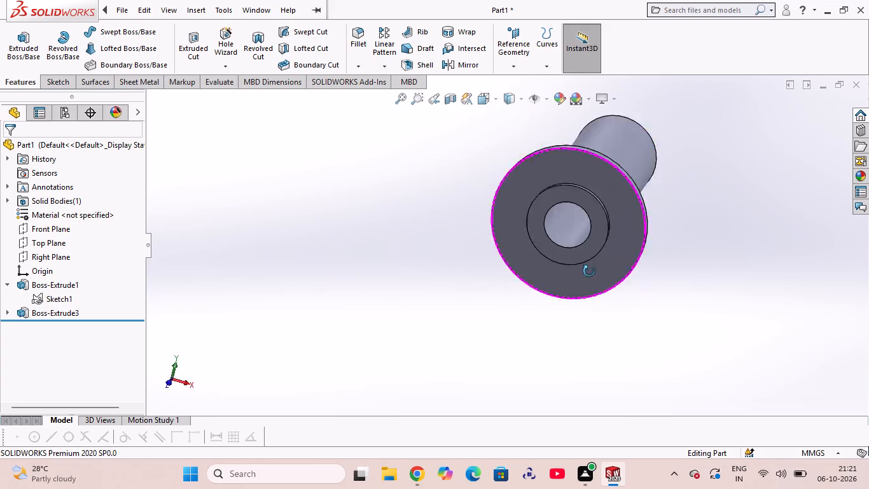
middle_drag(589, 271, 613, 242)
click(671, 269)
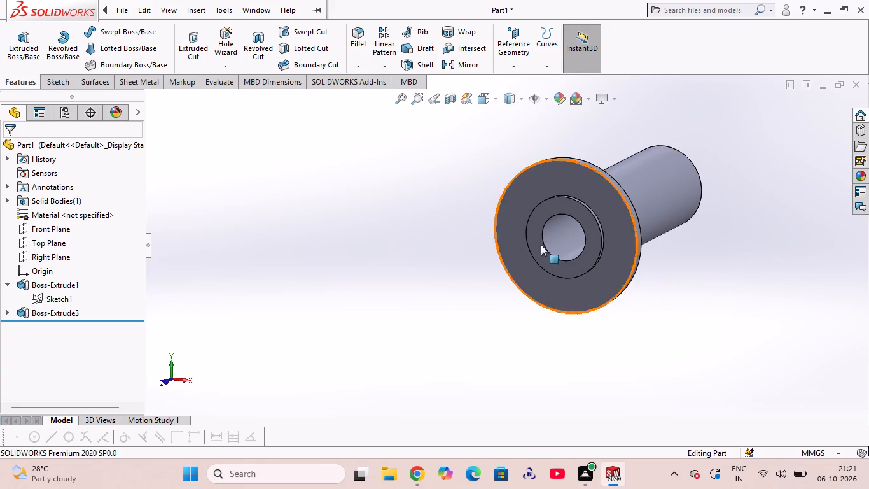
scroll(438, 273, down, 1)
scroll(433, 311, up, 2)
middle_drag(652, 292, 616, 236)
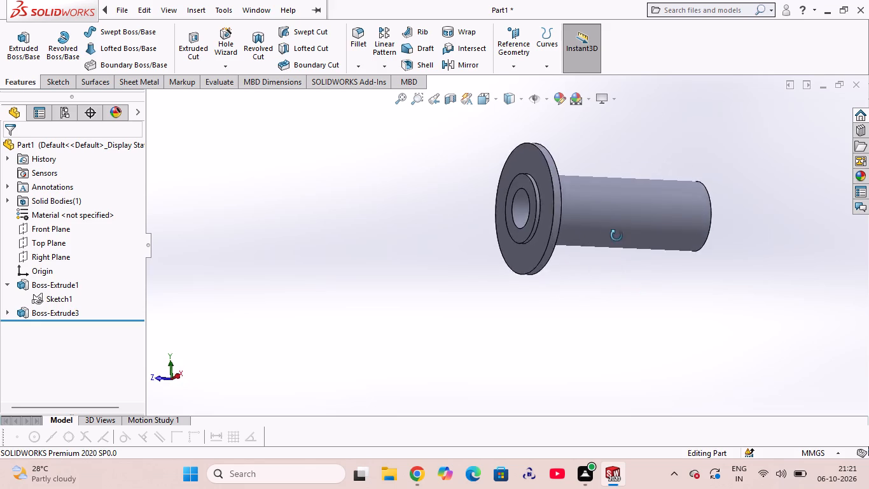
middle_drag(616, 236, 687, 236)
middle_drag(781, 271, 682, 287)
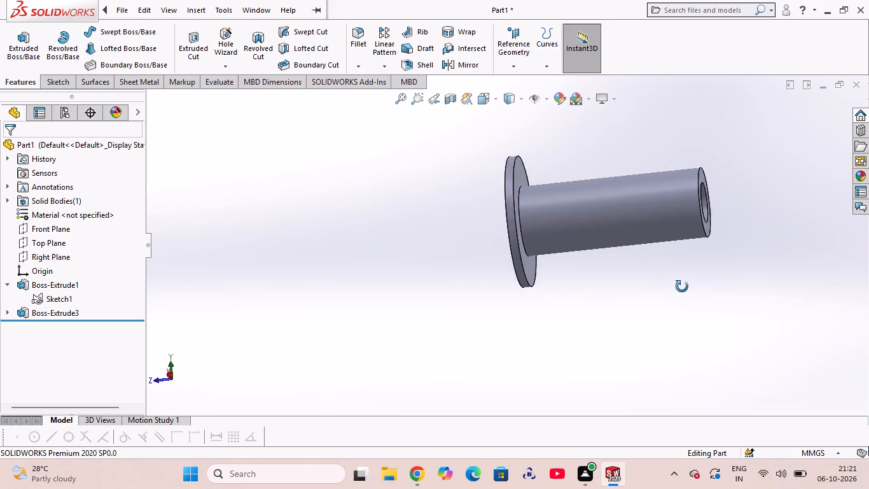
middle_drag(682, 287, 713, 285)
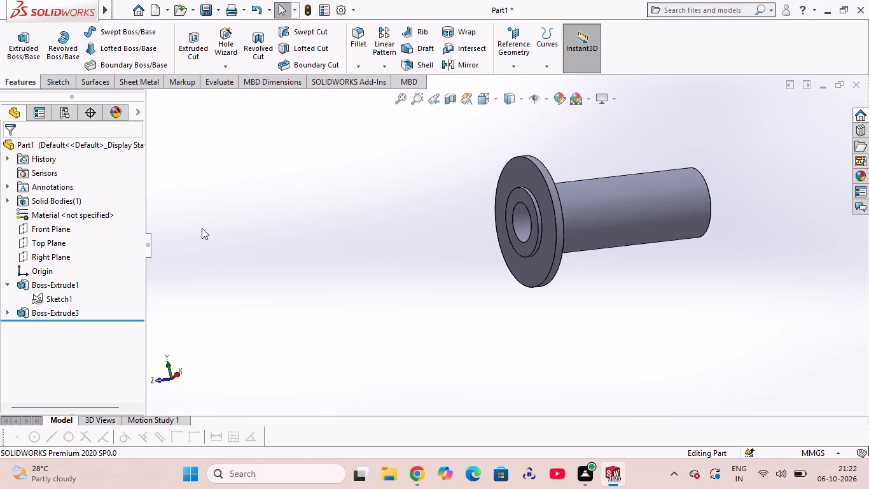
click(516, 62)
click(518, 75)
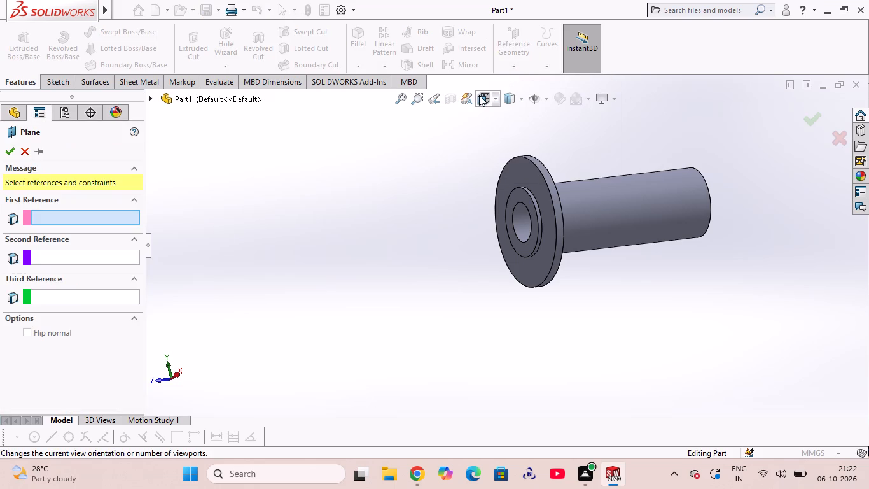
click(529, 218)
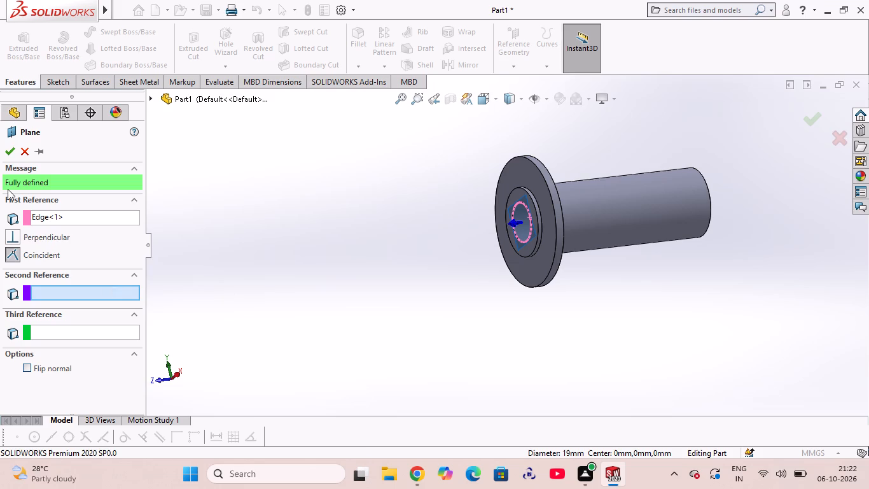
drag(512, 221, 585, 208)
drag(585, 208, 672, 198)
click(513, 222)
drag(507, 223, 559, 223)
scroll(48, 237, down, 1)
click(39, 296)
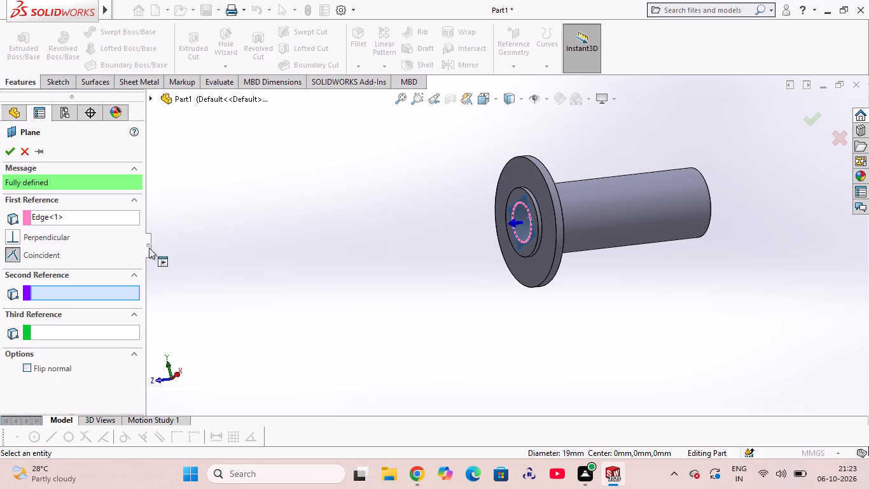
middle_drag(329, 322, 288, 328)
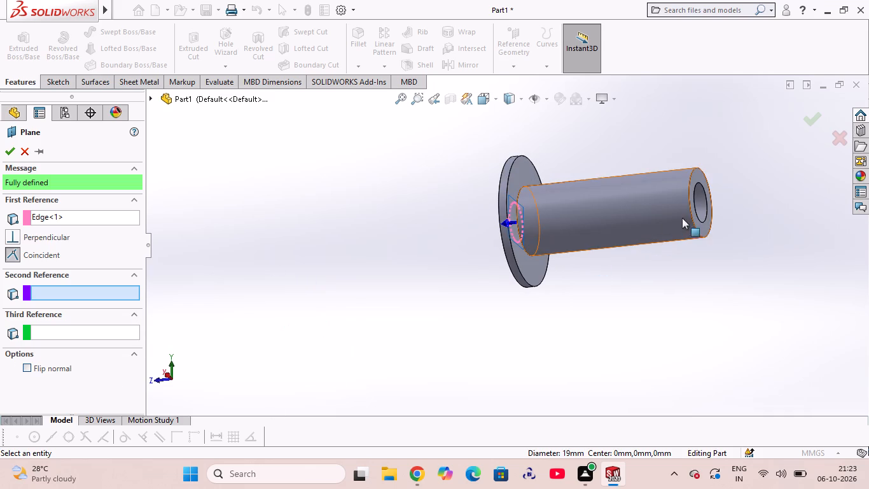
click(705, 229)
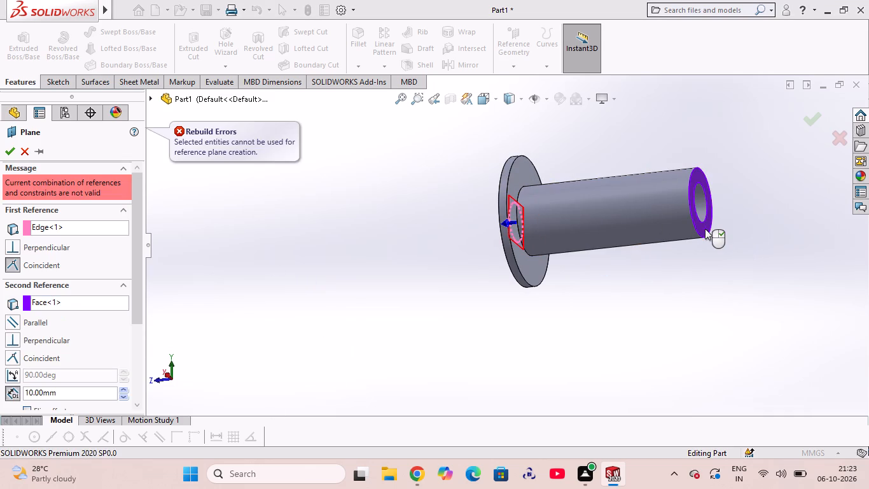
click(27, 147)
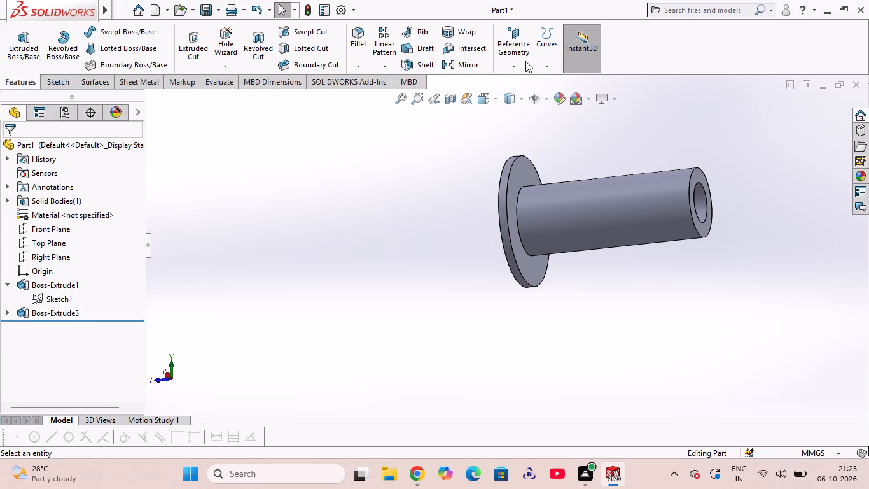
Create a reference plane midway between the raised face at the flanged end and the tube's far end face.
click(515, 69)
click(524, 78)
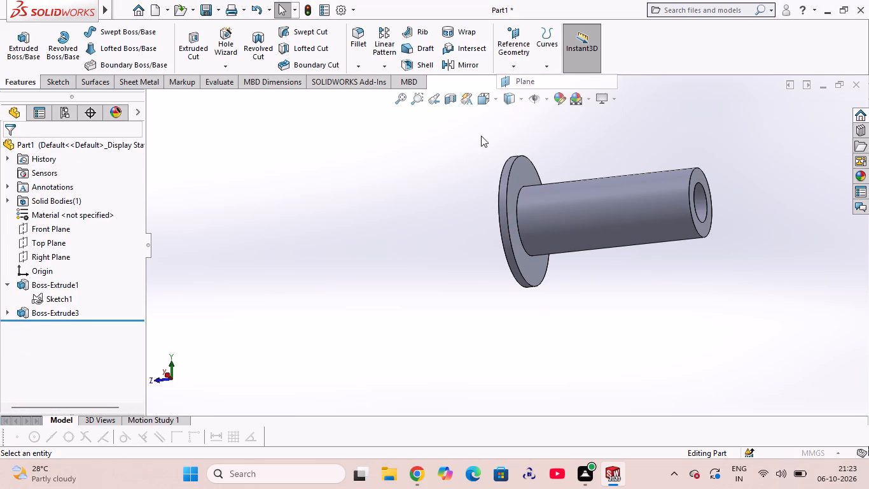
middle_drag(412, 248, 475, 264)
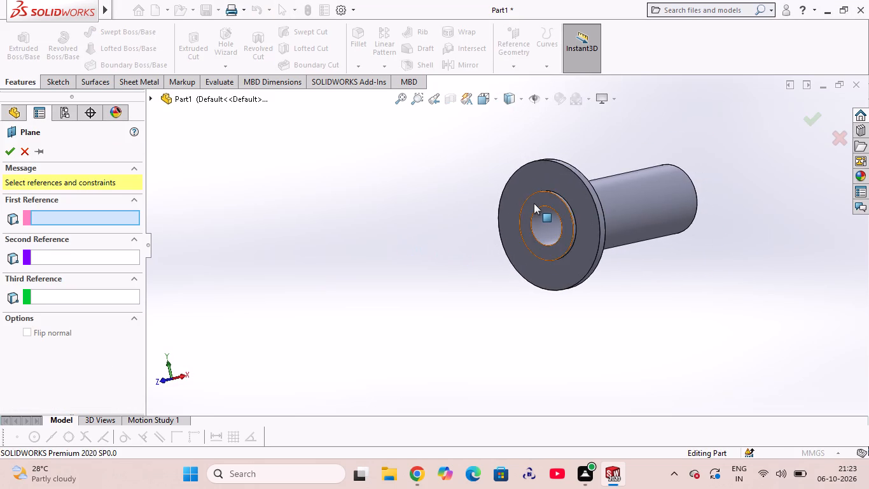
click(534, 203)
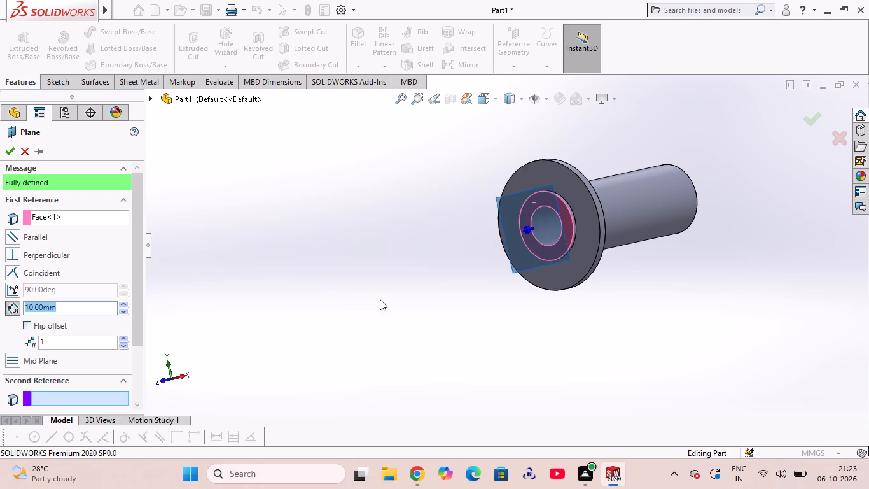
middle_drag(403, 285, 377, 291)
drag(484, 232, 541, 229)
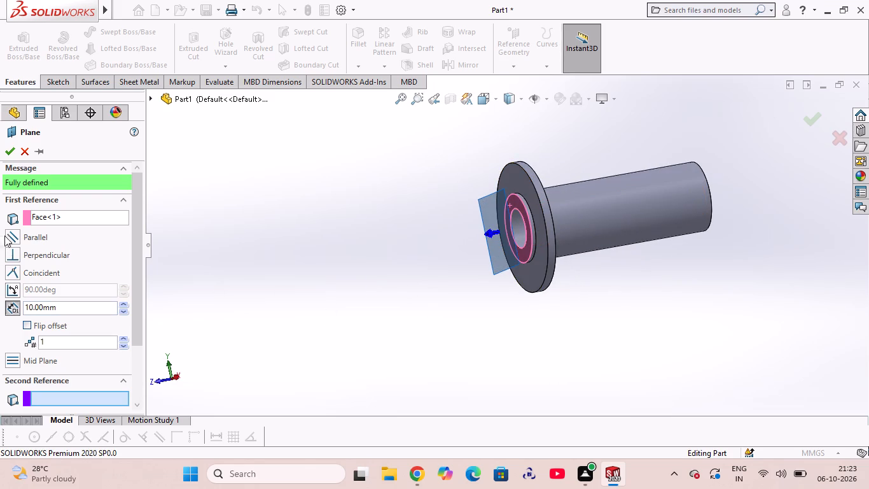
click(57, 398)
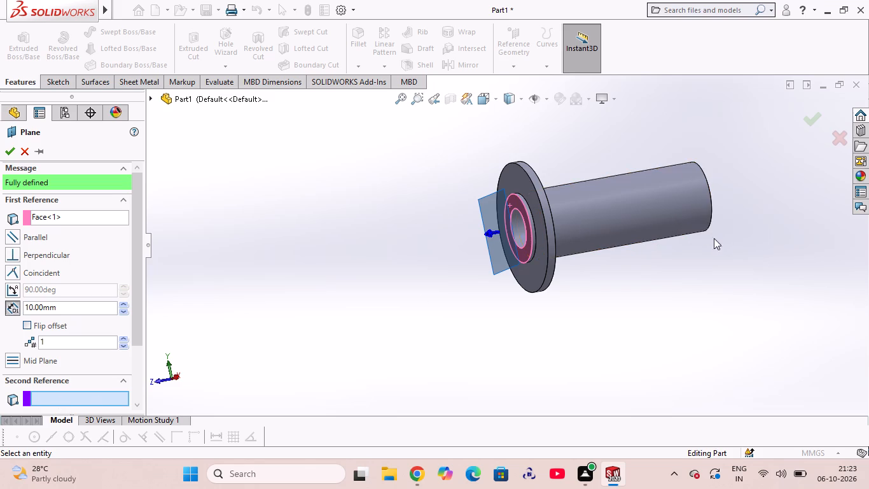
middle_drag(725, 243, 693, 270)
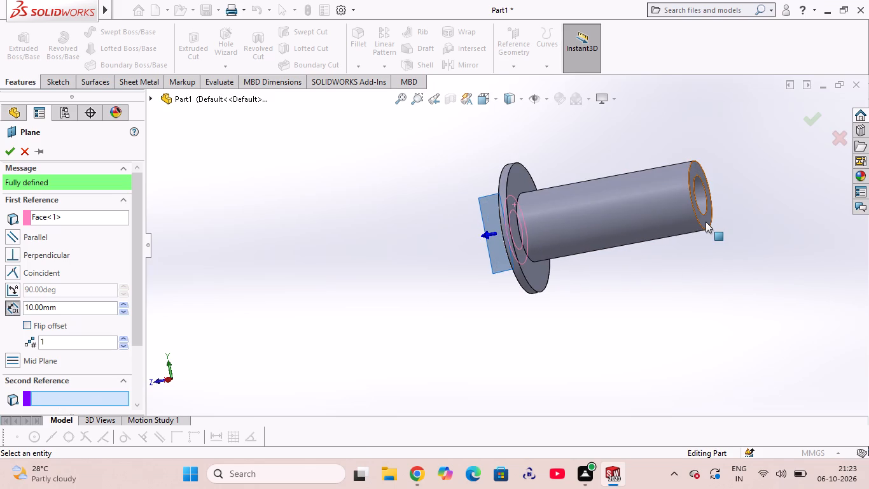
click(706, 222)
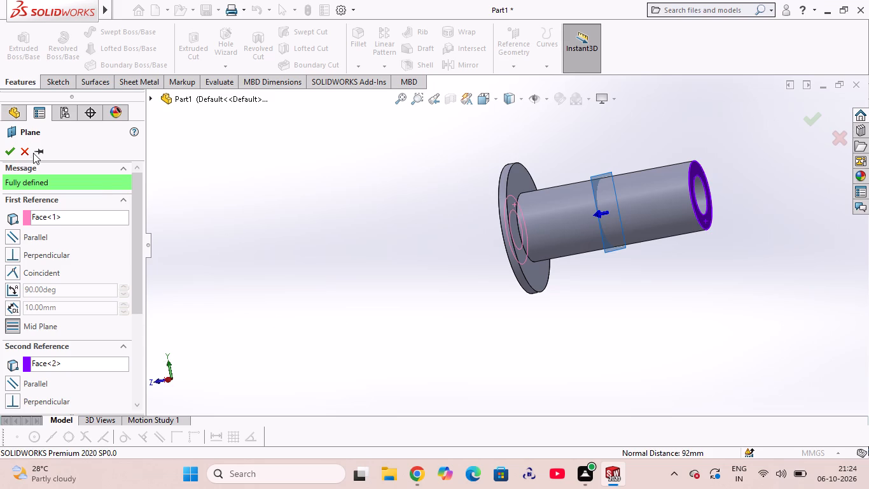
click(11, 151)
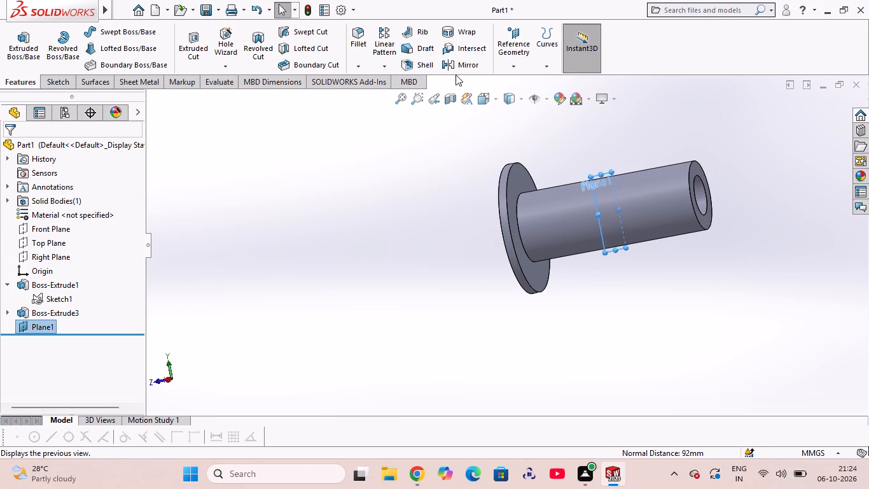
Mirror the flange extrusion and the tube extrusion about the new mid-plane.
click(459, 68)
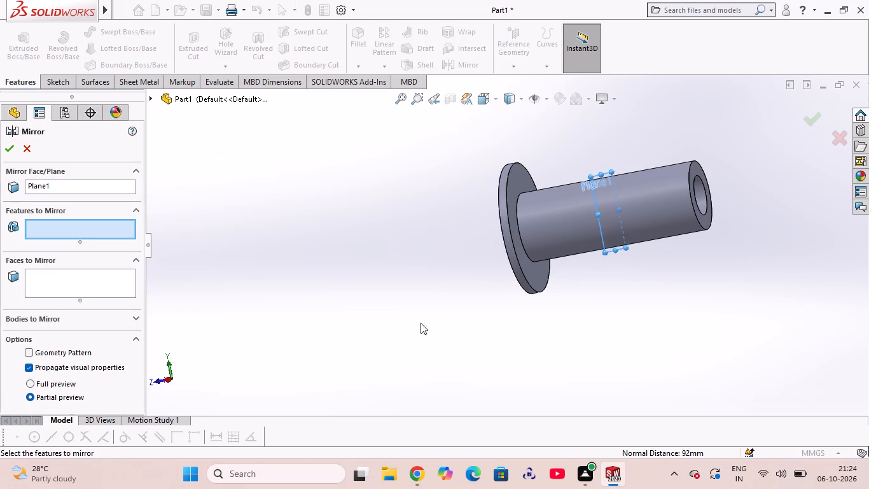
middle_drag(381, 308, 429, 300)
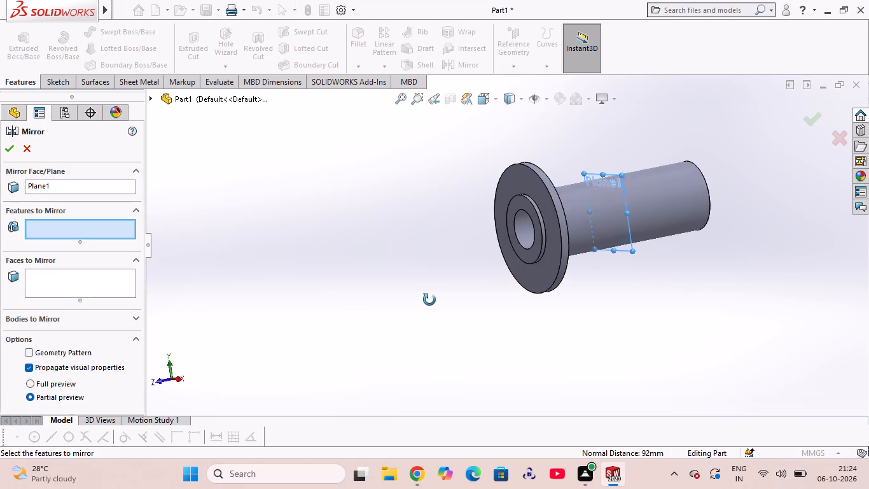
middle_drag(429, 300, 428, 300)
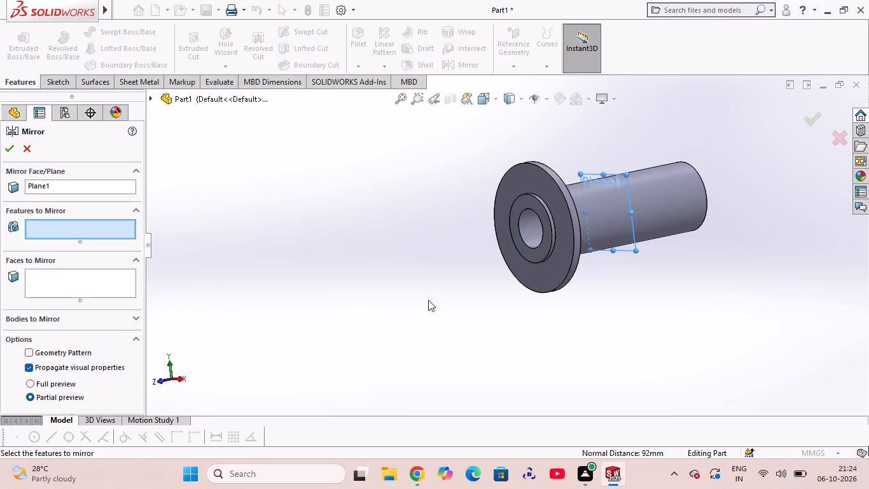
click(548, 170)
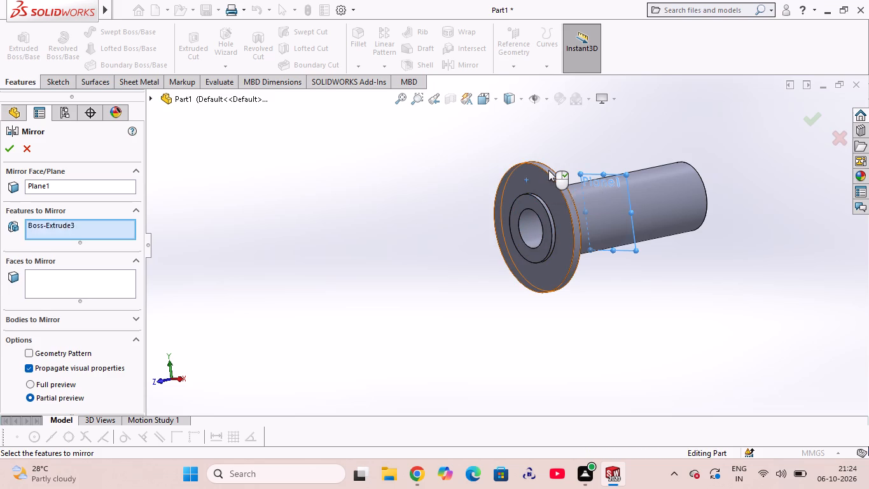
click(539, 208)
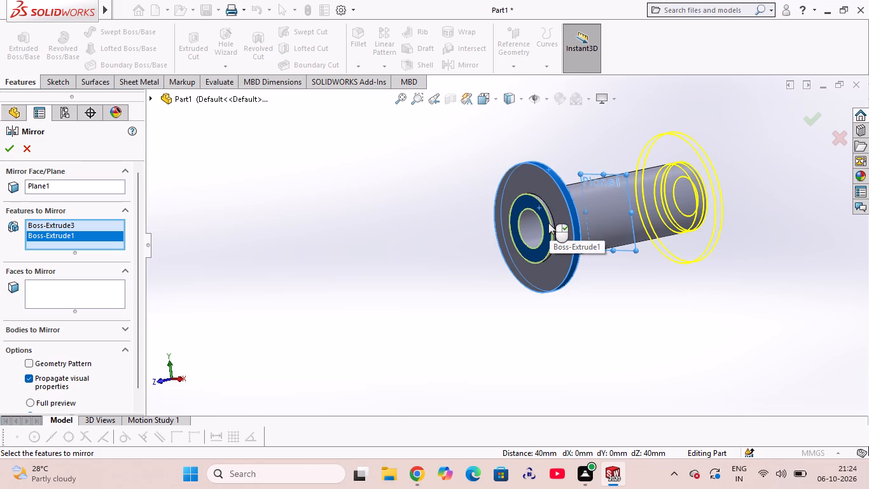
click(8, 155)
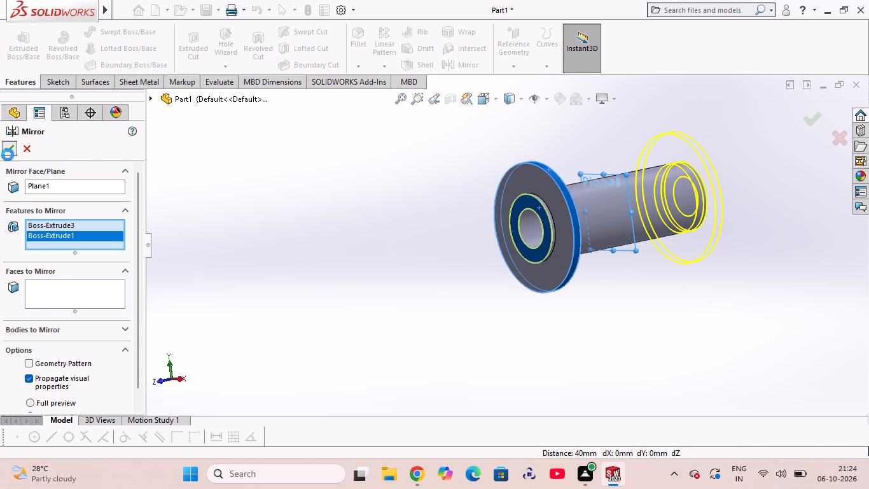
Hide the reference plane at the middle of the tube.
middle_drag(685, 309, 631, 346)
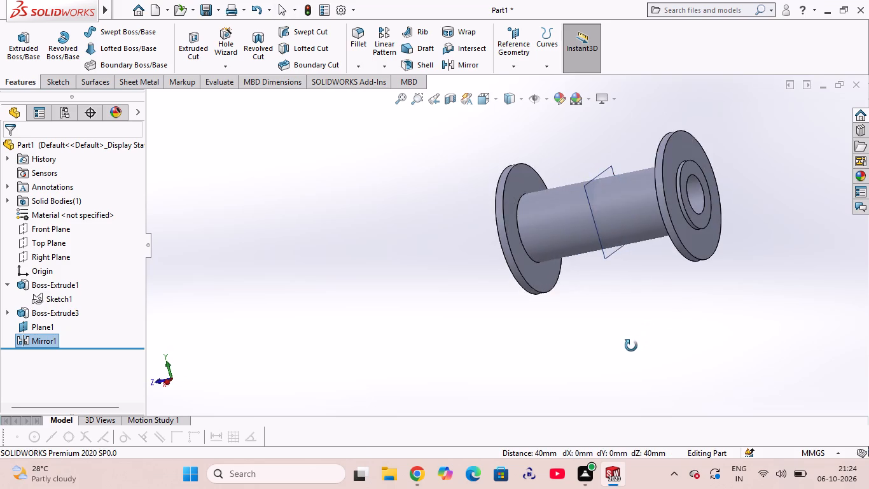
middle_drag(631, 346, 616, 353)
middle_click(615, 353)
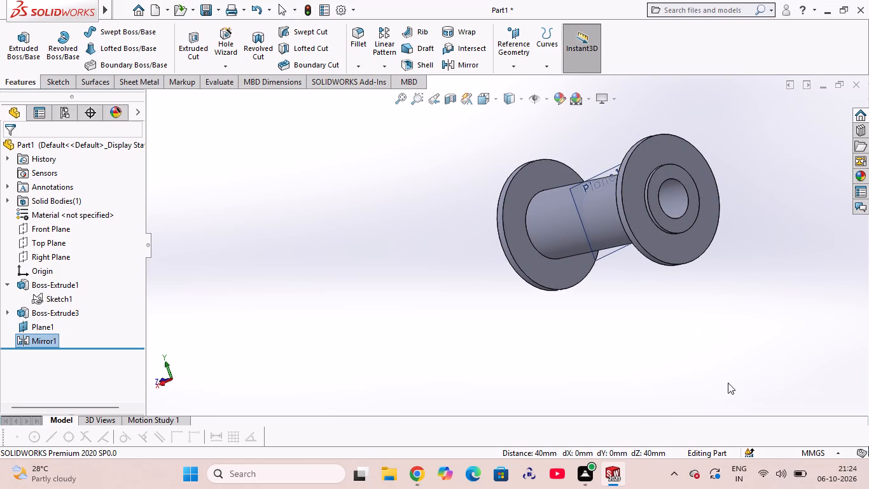
click(580, 216)
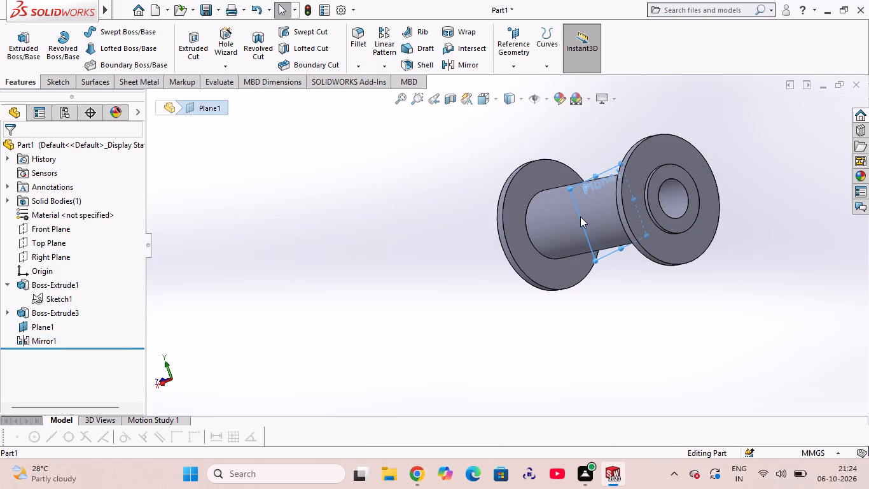
click(655, 180)
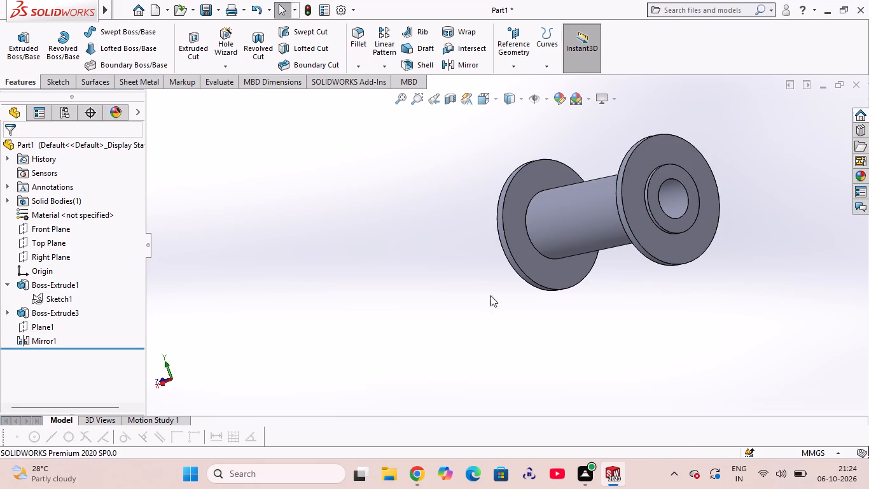
Examine both flanges, their raised faces and the through bore from both ends and the side.
middle_drag(469, 290, 594, 324)
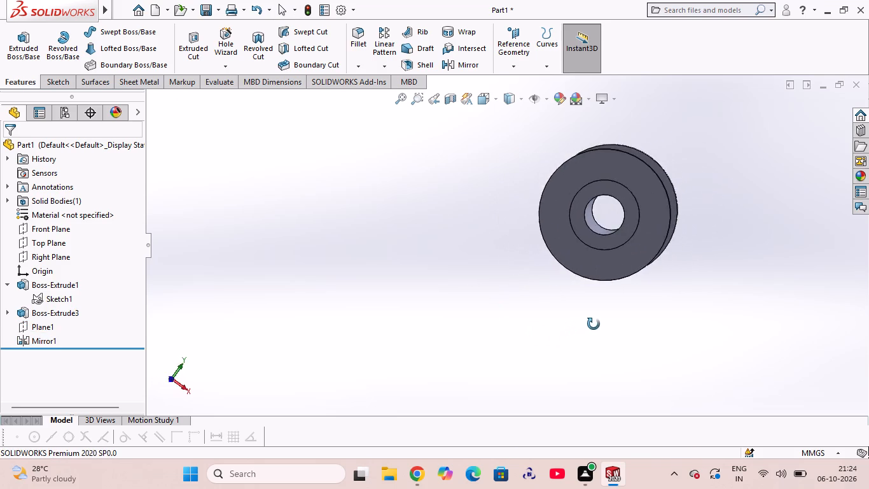
middle_drag(594, 324, 488, 308)
middle_drag(762, 251, 518, 341)
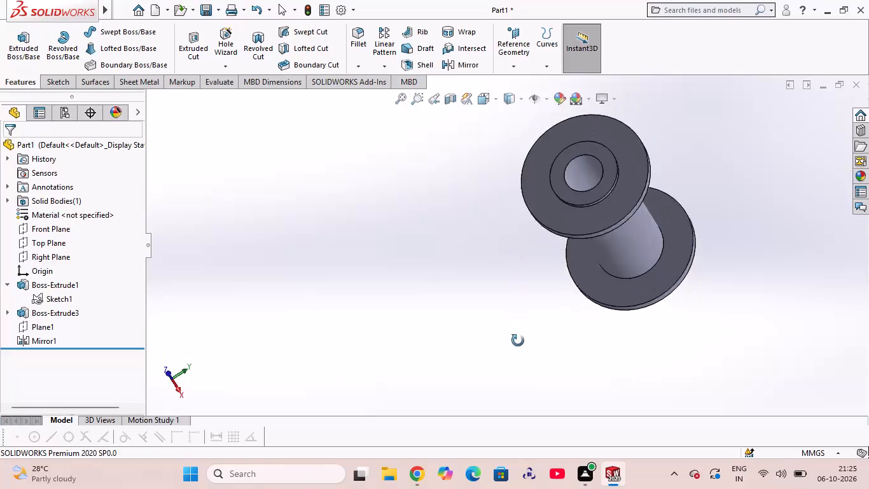
middle_drag(518, 341, 533, 255)
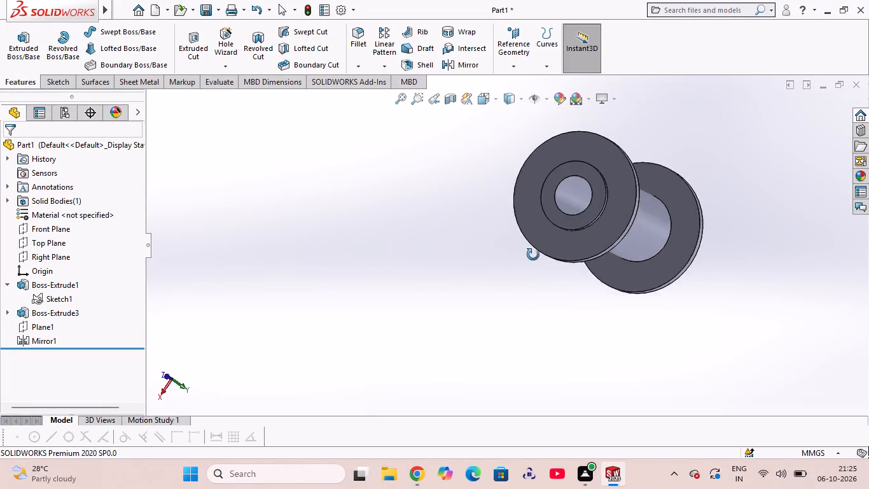
middle_drag(533, 255, 561, 243)
middle_drag(678, 273, 685, 297)
middle_drag(460, 293, 615, 315)
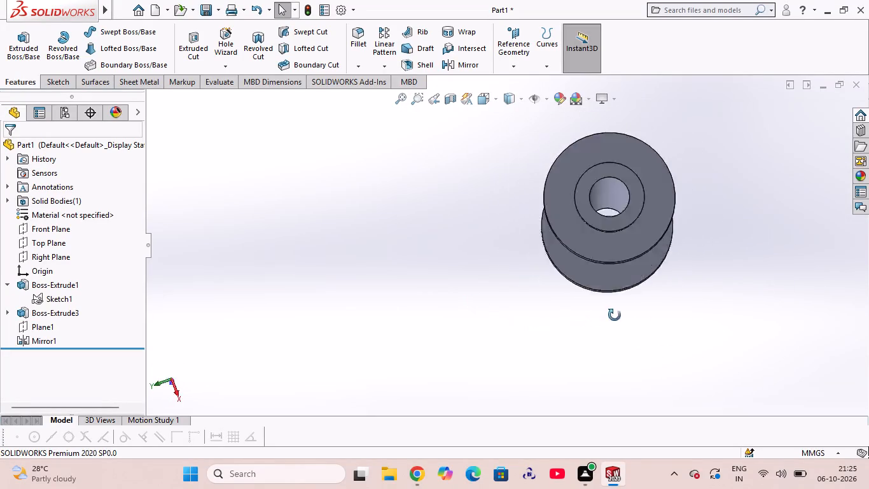
middle_drag(615, 315, 706, 319)
scroll(460, 332, down, 2)
scroll(457, 341, up, 6)
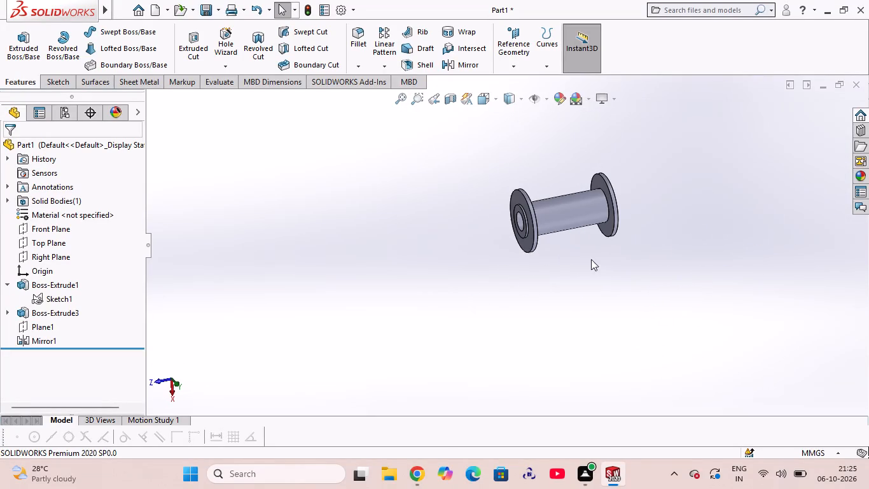
scroll(854, 0, down, 2)
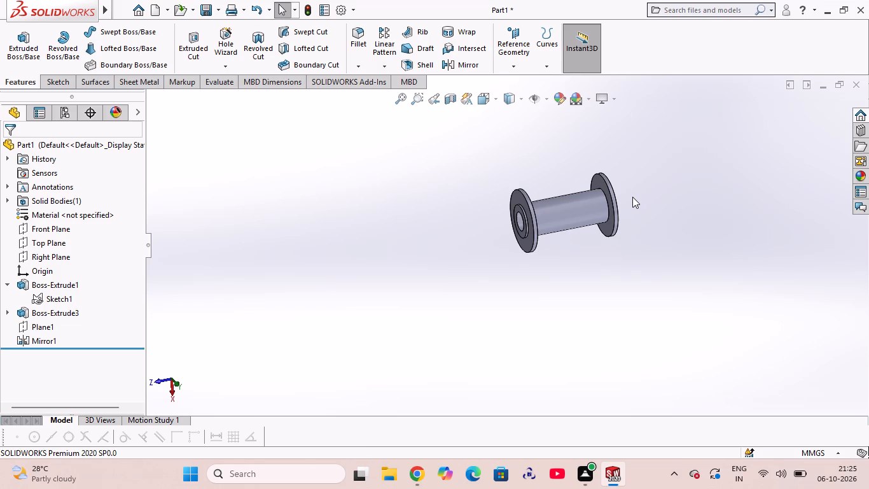
Create a reference plane offset 40 mm above the Top Plane.
click(510, 69)
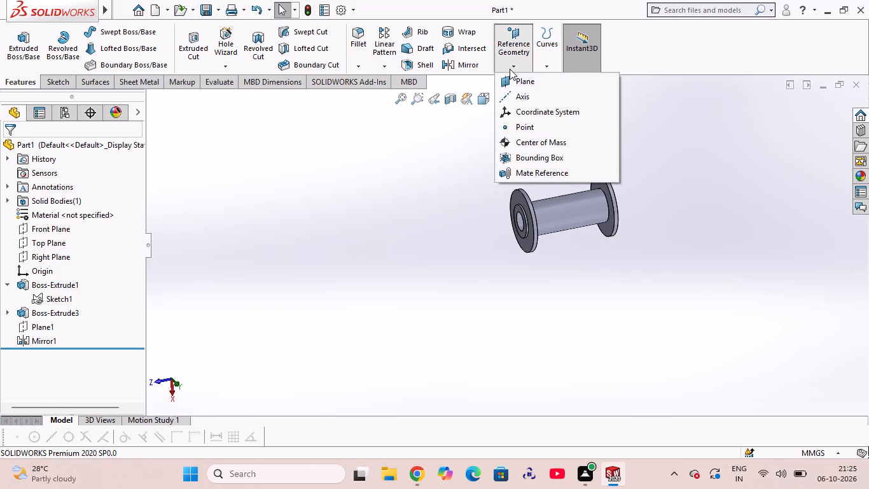
click(524, 83)
click(149, 97)
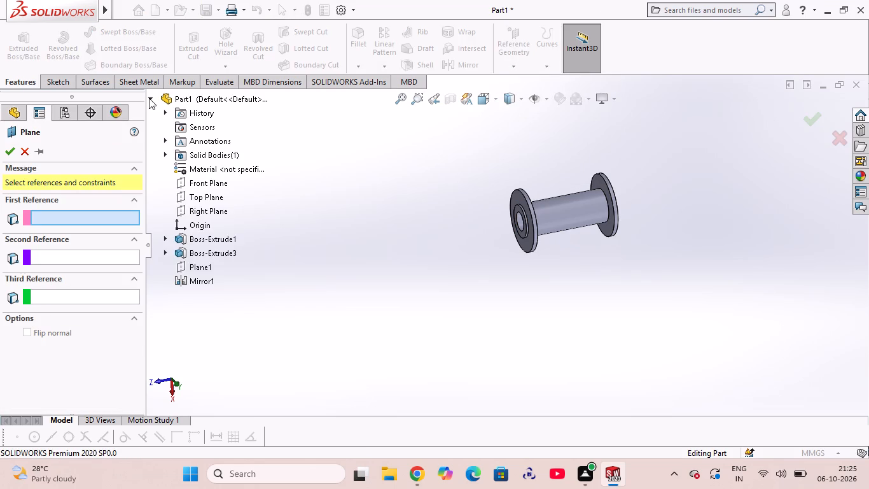
click(200, 195)
middle_drag(497, 329, 474, 234)
middle_drag(522, 327, 536, 177)
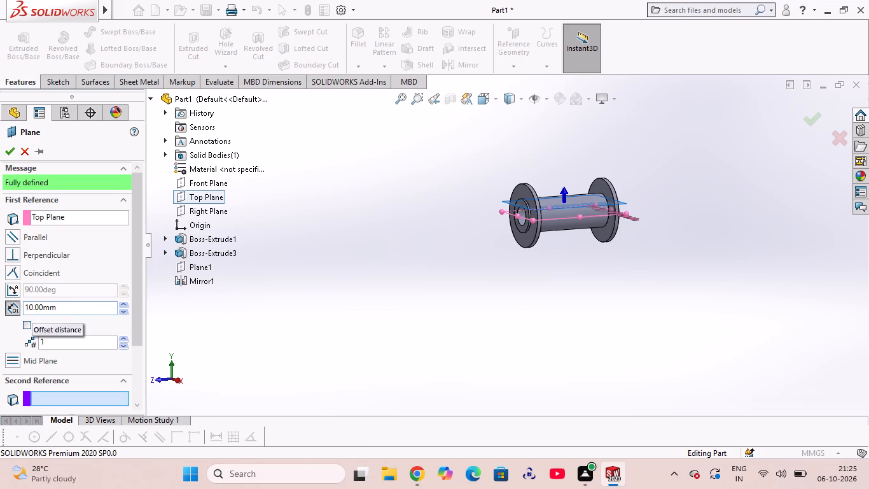
drag(25, 304, 31, 307)
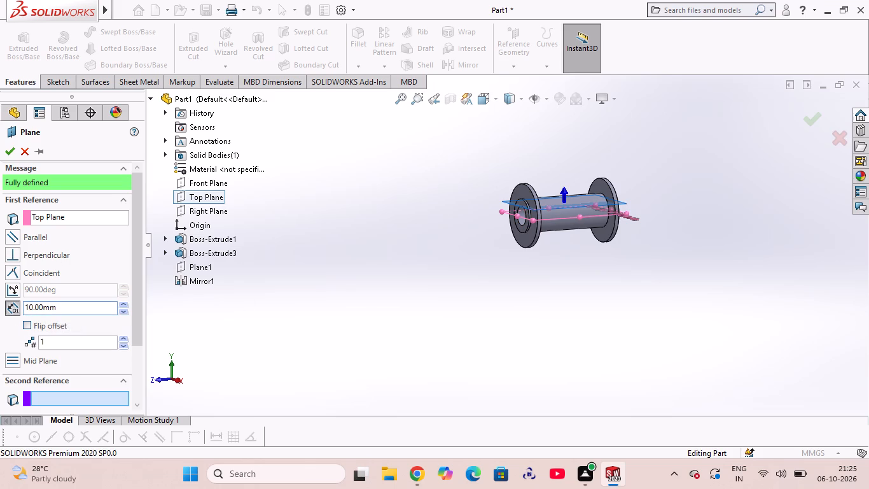
click(23, 311)
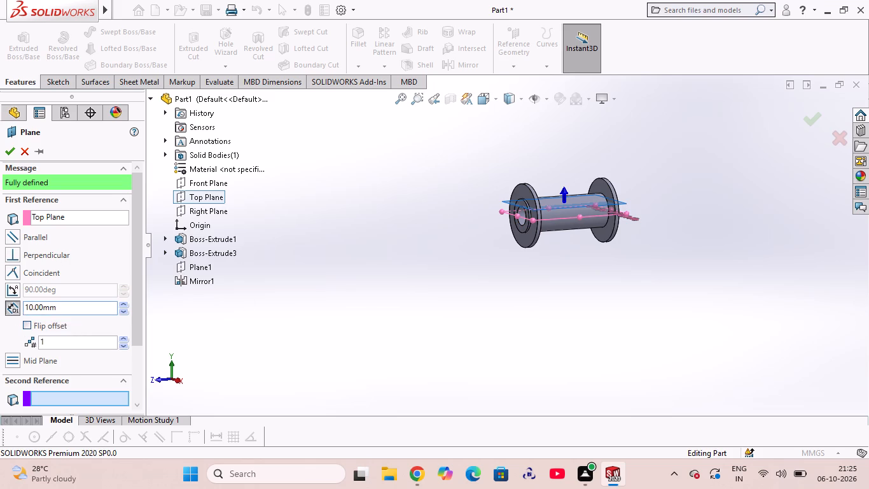
click(27, 311)
drag(24, 309, 31, 309)
key(BackSpace)
key(4)
key(Return)
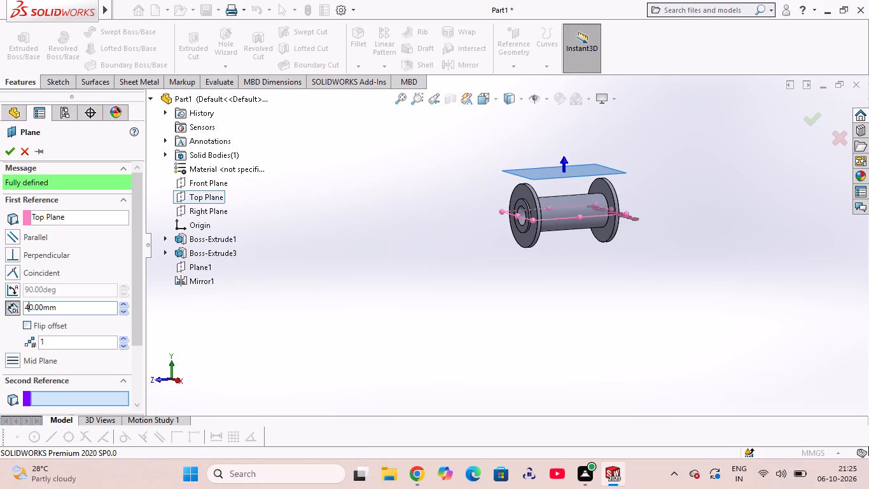
click(13, 154)
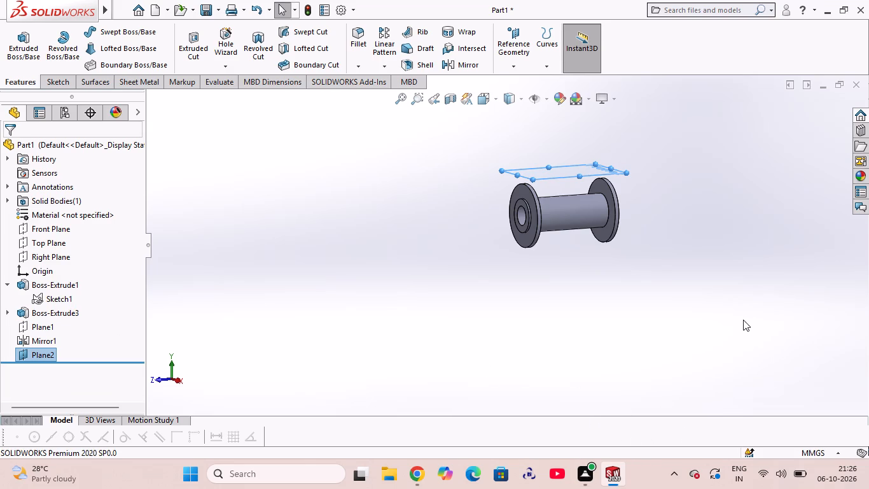
Start a sketch on the new offset plane above the tube and view it face-on.
click(561, 169)
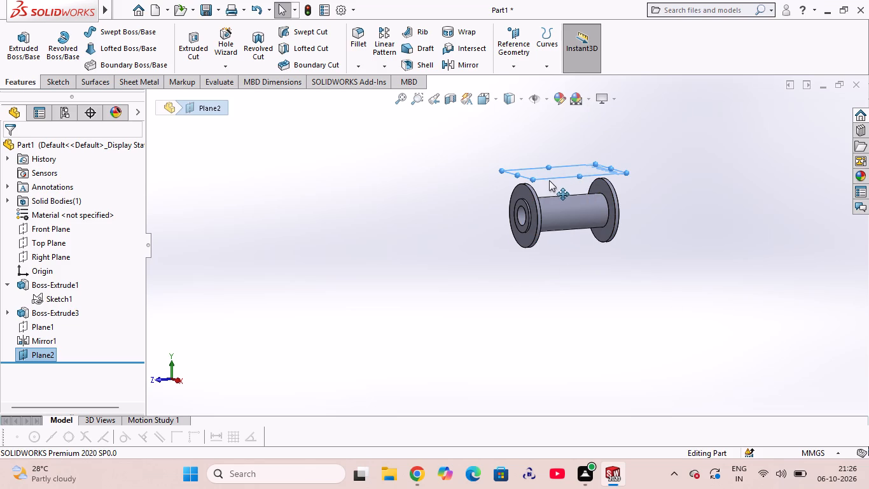
scroll(510, 336, down, 1)
scroll(510, 340, up, 3)
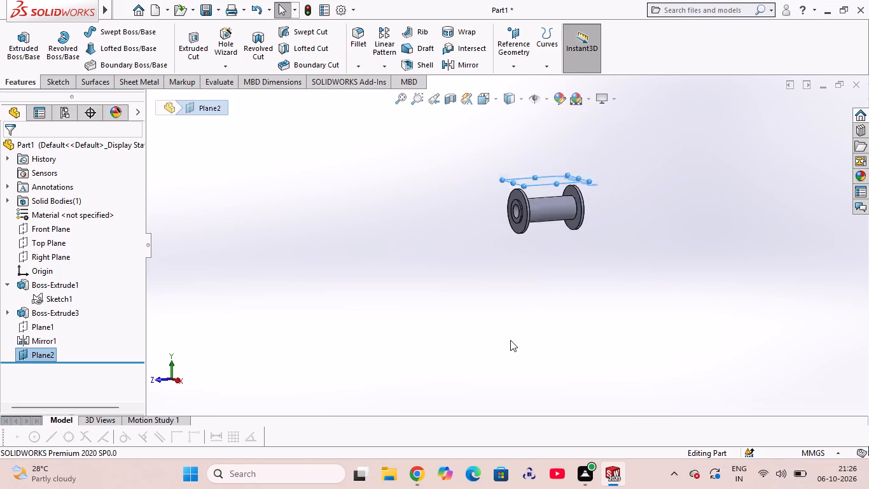
scroll(510, 340, up, 2)
scroll(531, 308, down, 1)
middle_drag(545, 260, 545, 329)
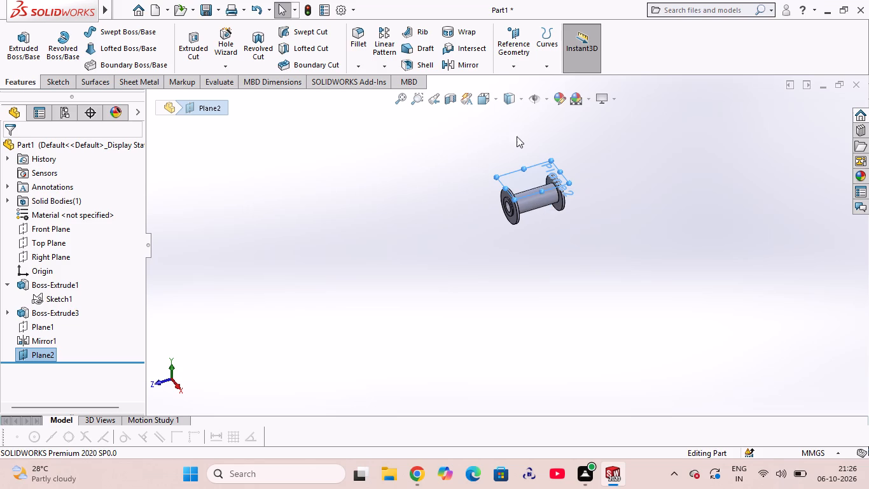
click(532, 183)
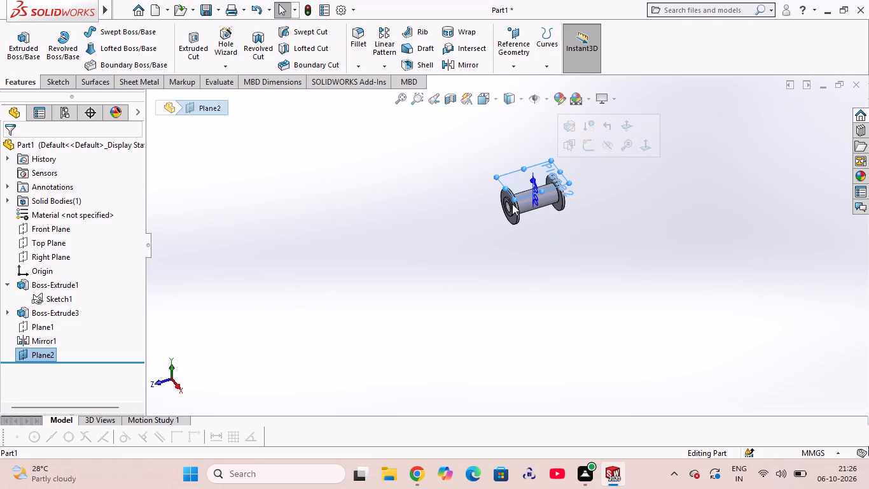
click(587, 143)
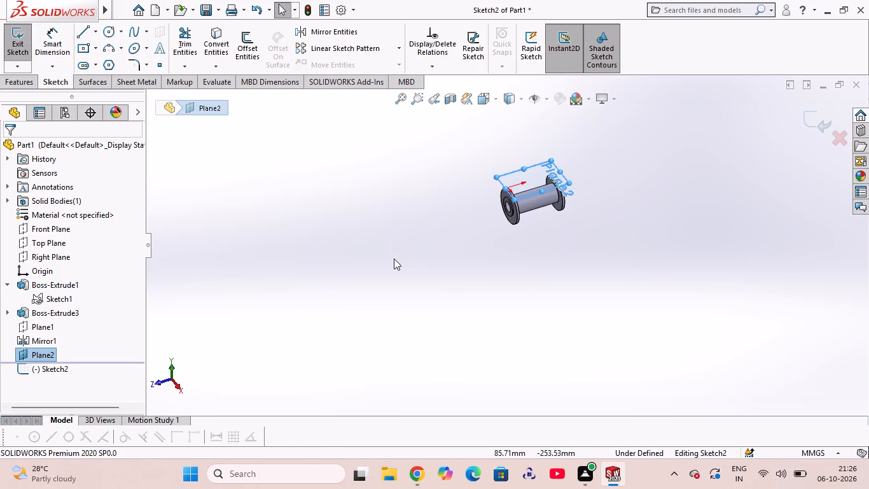
key(ctrl+8)
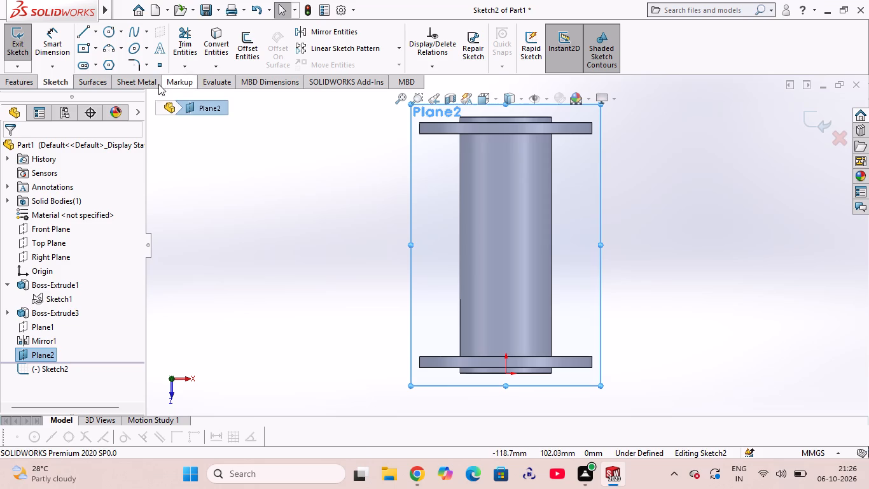
Use Convert Entities on the tube's edge at the mirrored flange, both flange rims, the tube's outer face and the raised face near the origin.
click(215, 69)
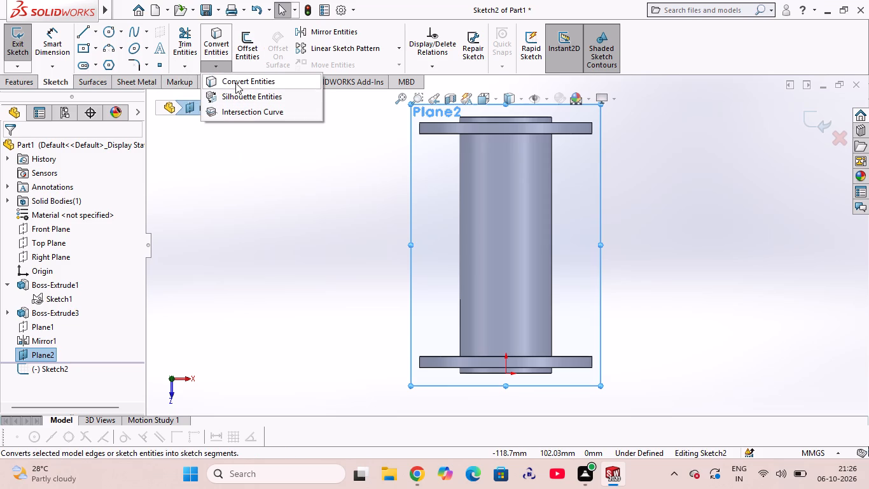
click(235, 83)
click(487, 134)
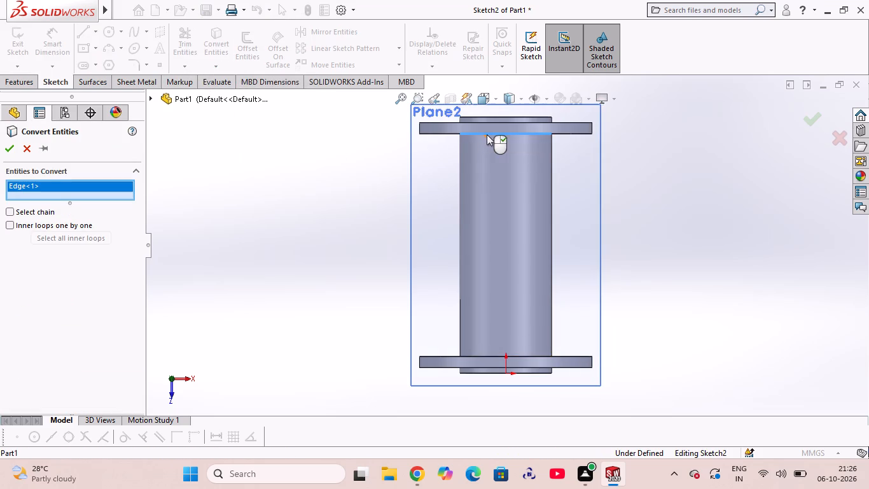
click(545, 129)
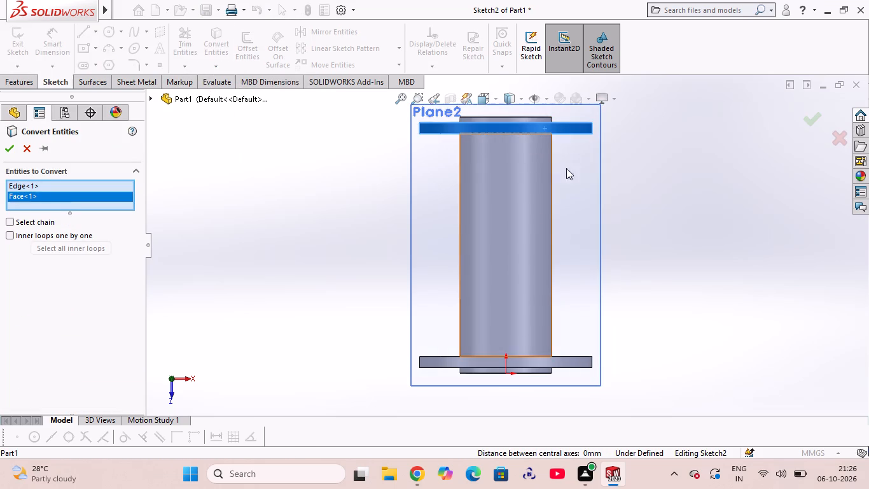
click(552, 227)
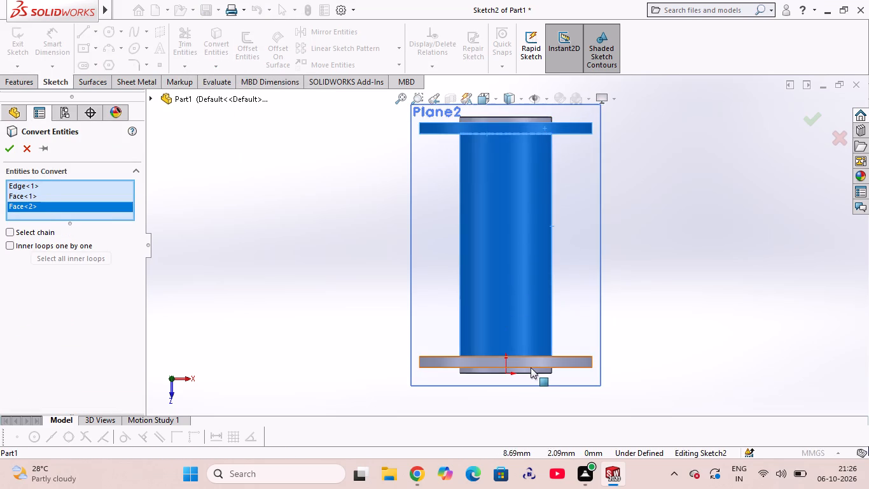
click(533, 361)
click(528, 372)
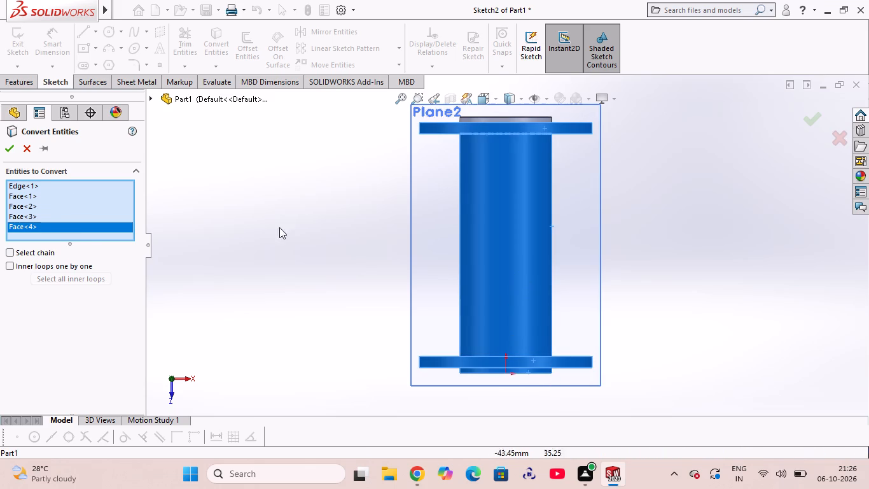
click(6, 144)
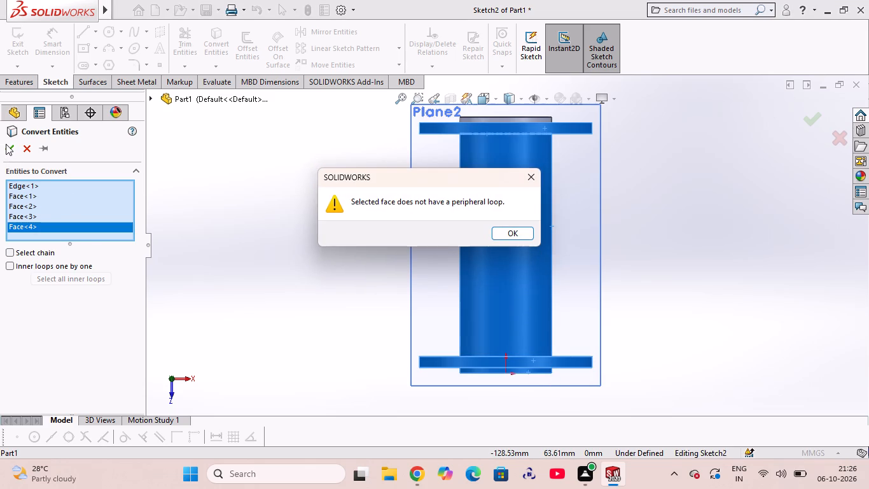
click(514, 234)
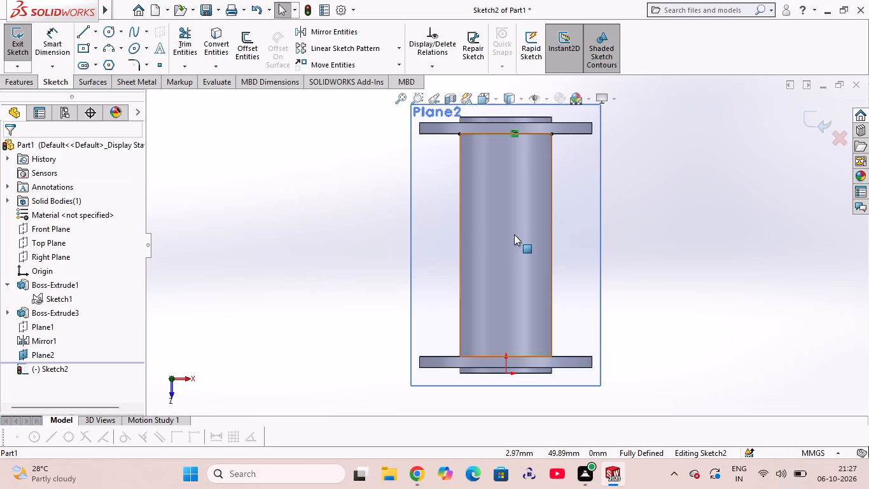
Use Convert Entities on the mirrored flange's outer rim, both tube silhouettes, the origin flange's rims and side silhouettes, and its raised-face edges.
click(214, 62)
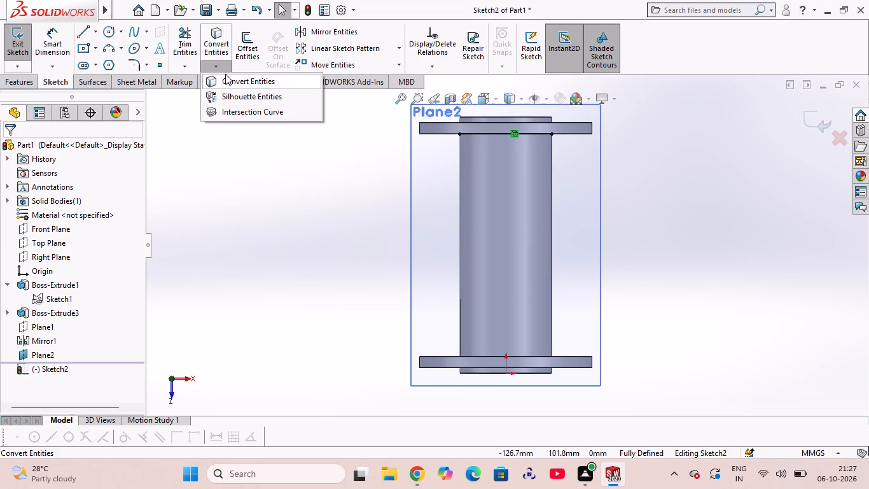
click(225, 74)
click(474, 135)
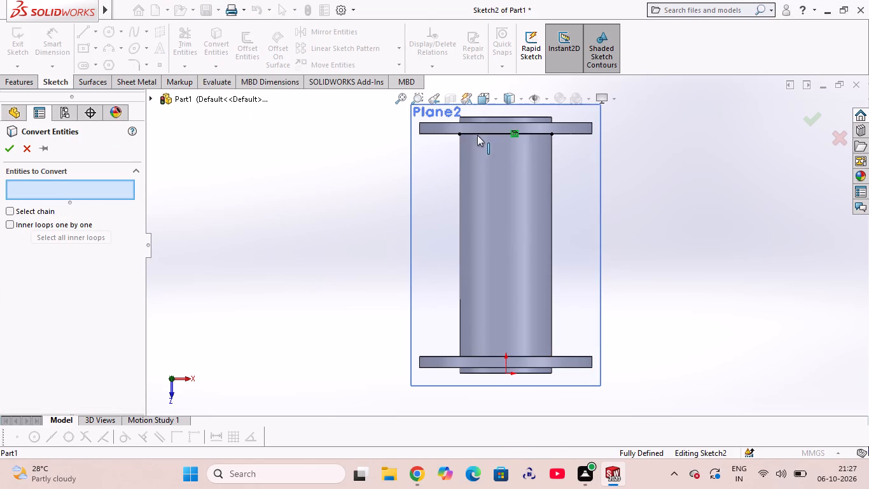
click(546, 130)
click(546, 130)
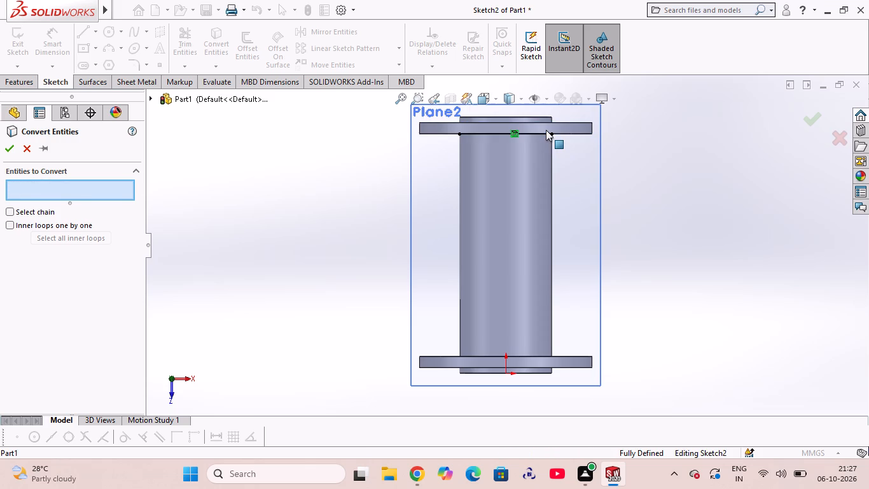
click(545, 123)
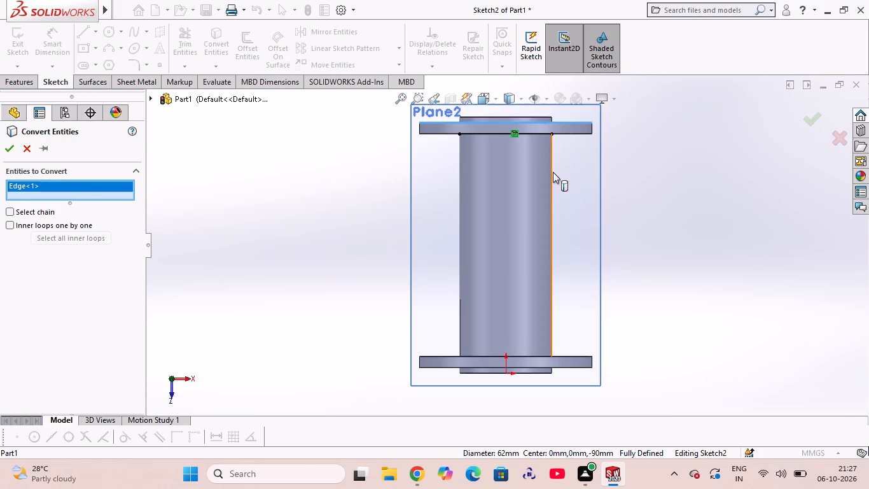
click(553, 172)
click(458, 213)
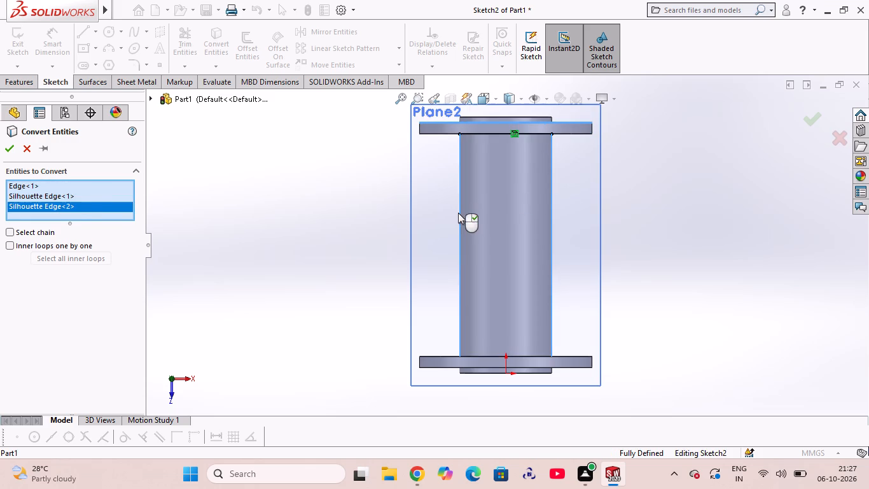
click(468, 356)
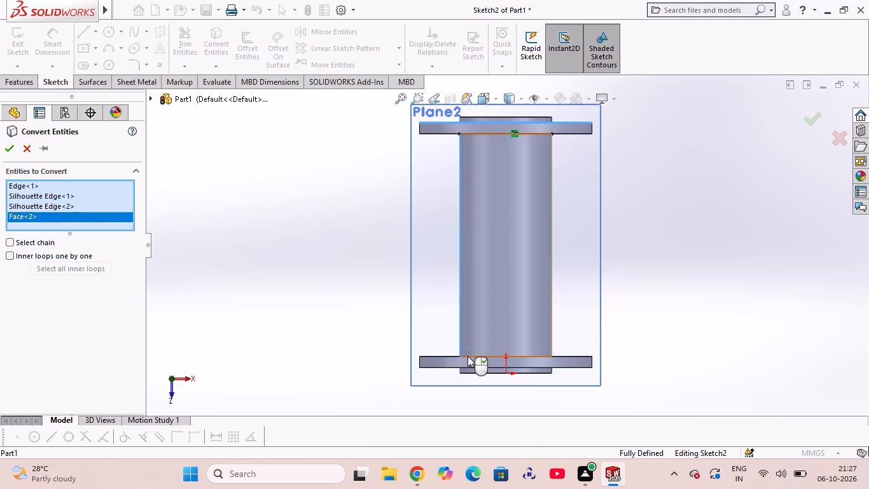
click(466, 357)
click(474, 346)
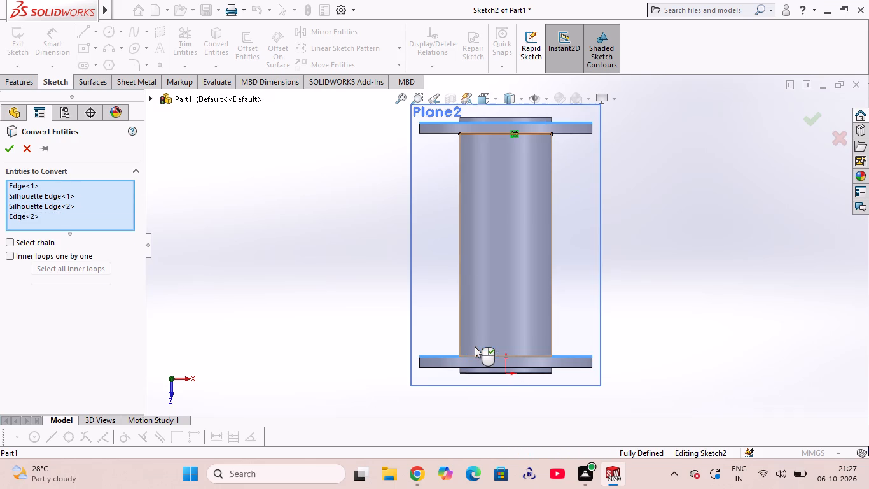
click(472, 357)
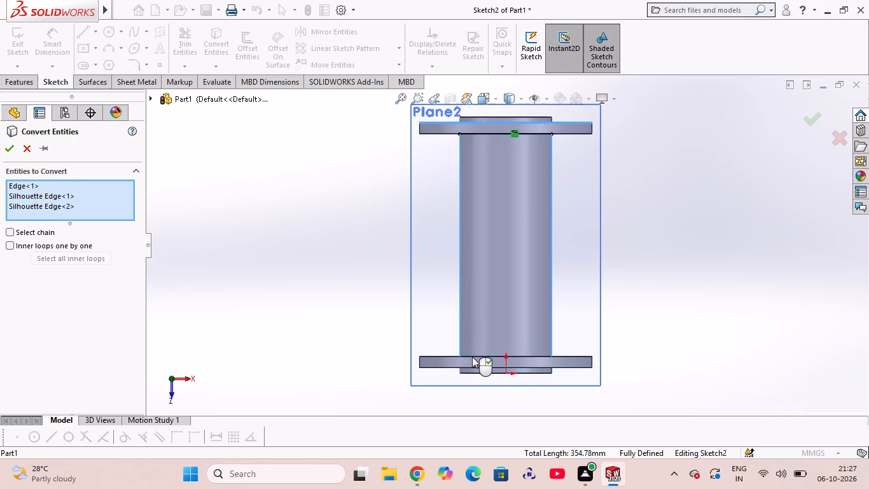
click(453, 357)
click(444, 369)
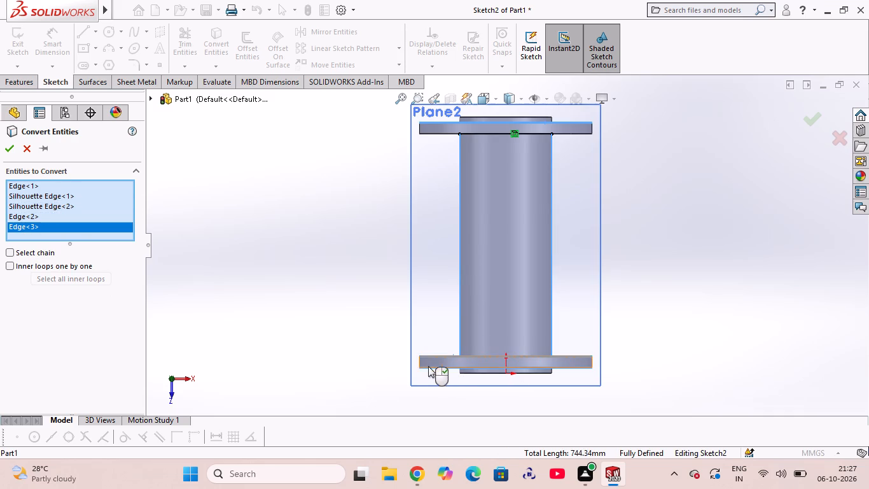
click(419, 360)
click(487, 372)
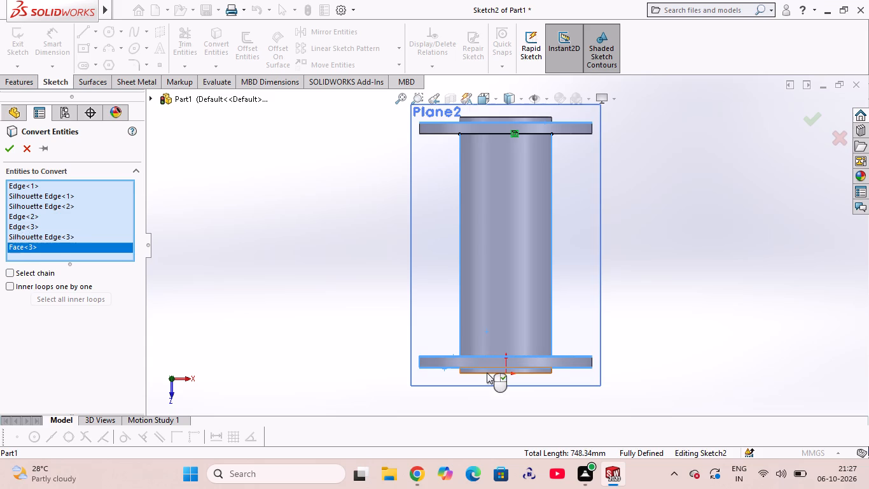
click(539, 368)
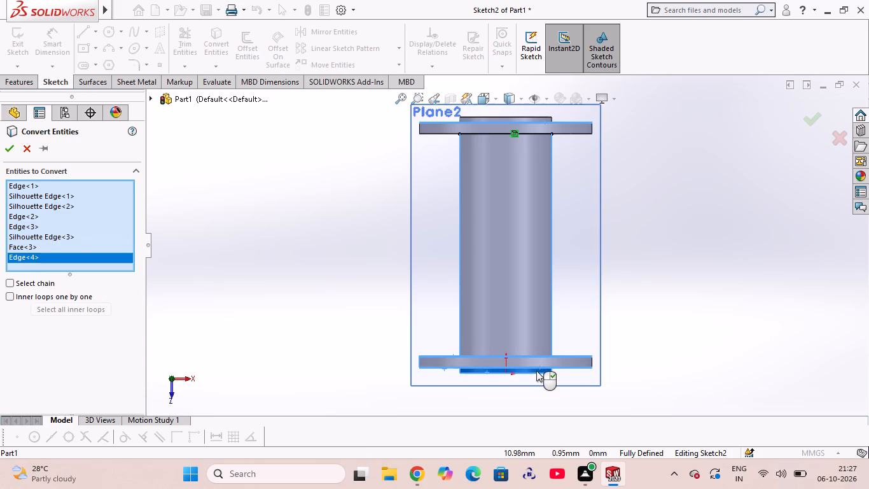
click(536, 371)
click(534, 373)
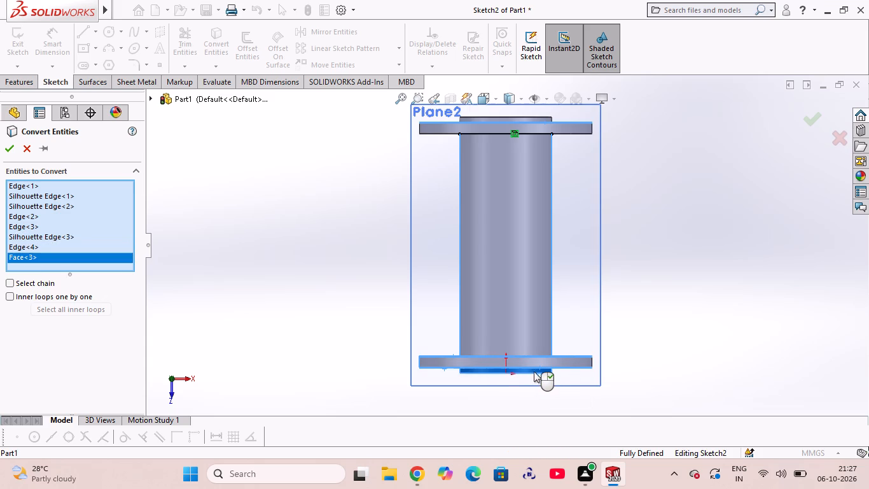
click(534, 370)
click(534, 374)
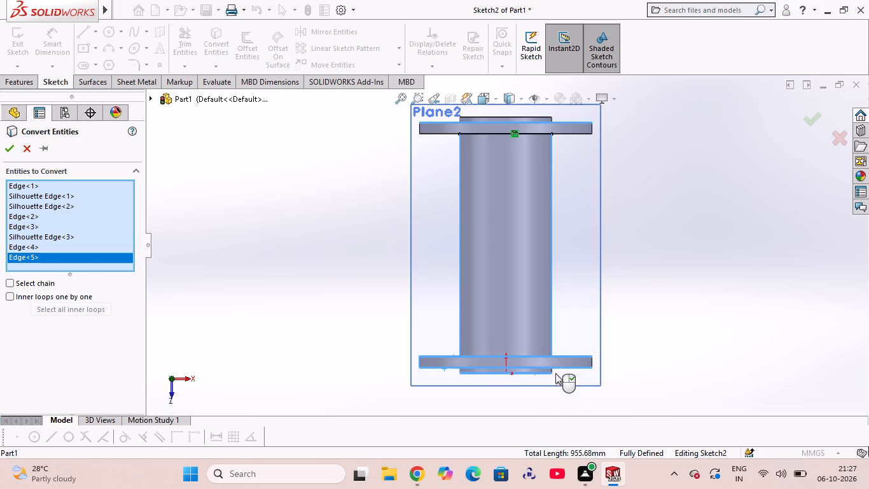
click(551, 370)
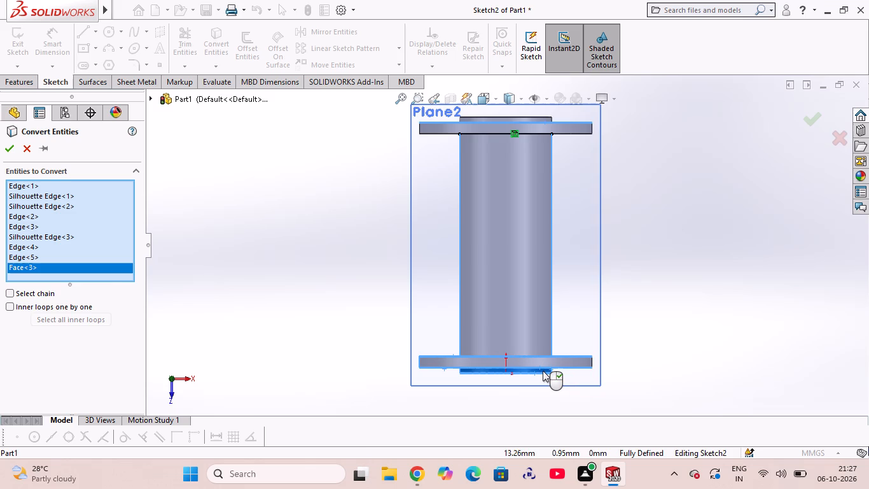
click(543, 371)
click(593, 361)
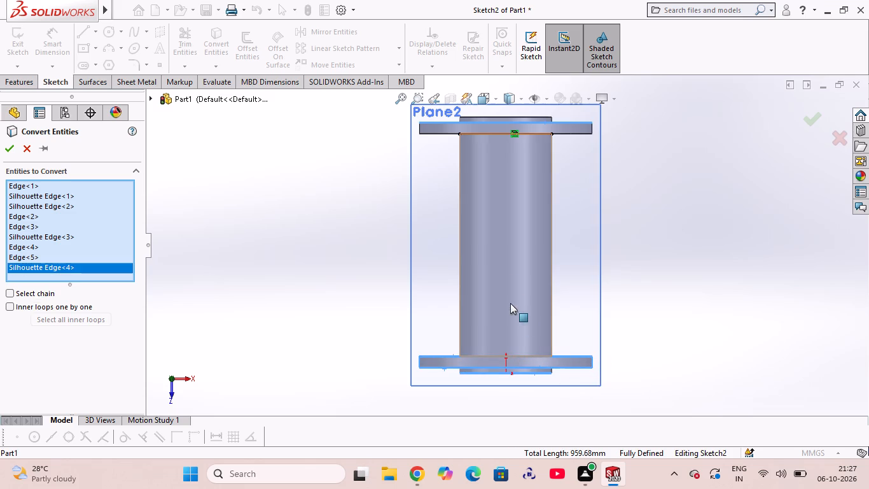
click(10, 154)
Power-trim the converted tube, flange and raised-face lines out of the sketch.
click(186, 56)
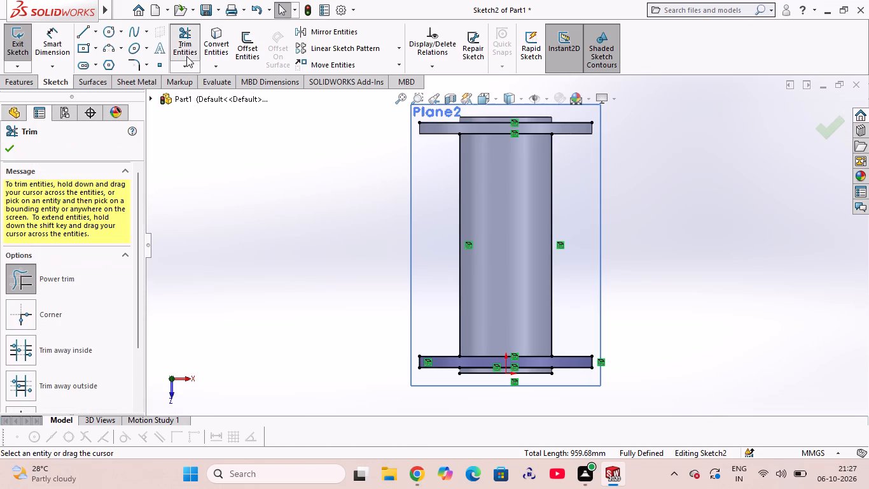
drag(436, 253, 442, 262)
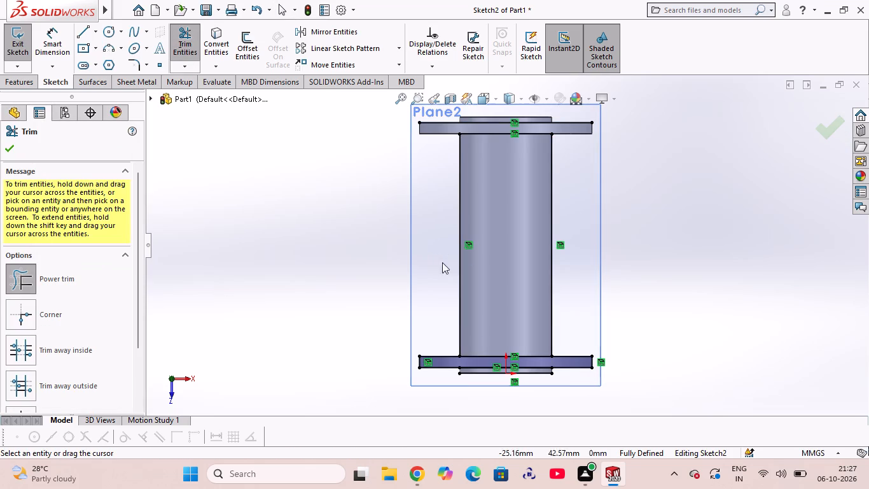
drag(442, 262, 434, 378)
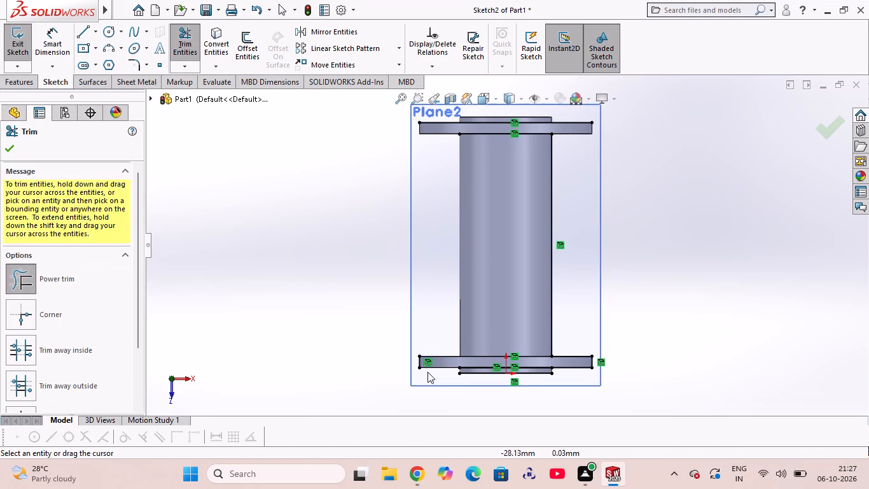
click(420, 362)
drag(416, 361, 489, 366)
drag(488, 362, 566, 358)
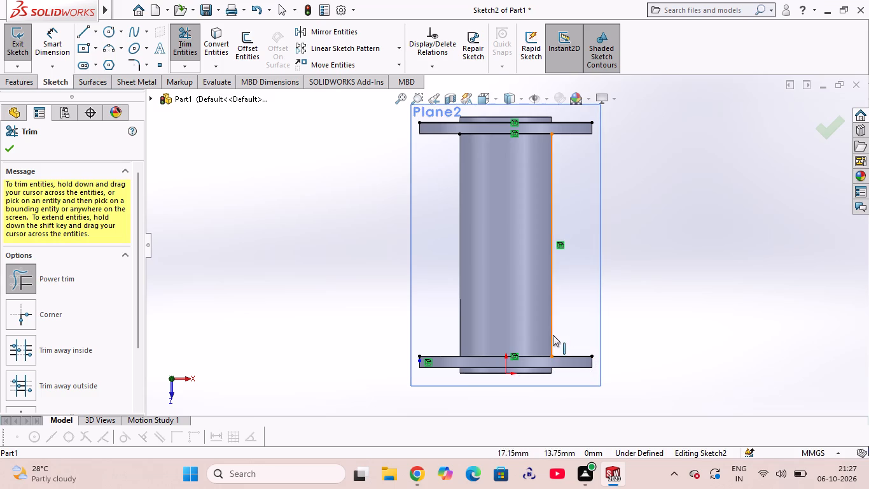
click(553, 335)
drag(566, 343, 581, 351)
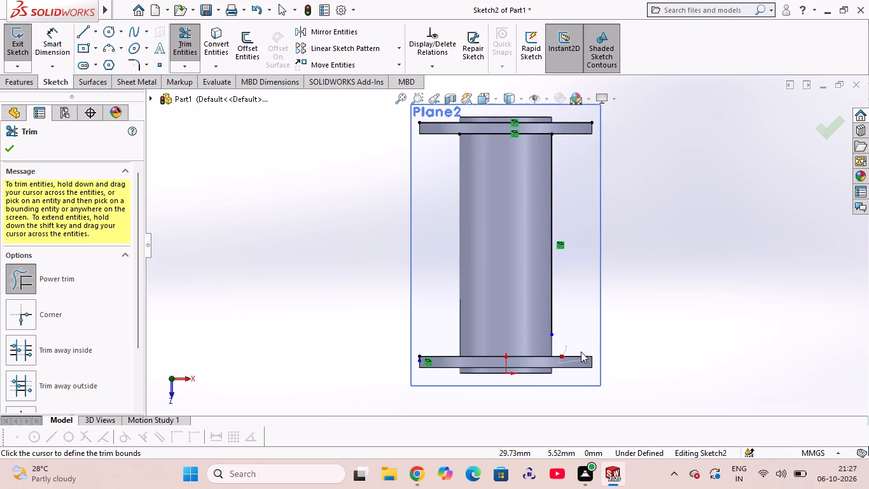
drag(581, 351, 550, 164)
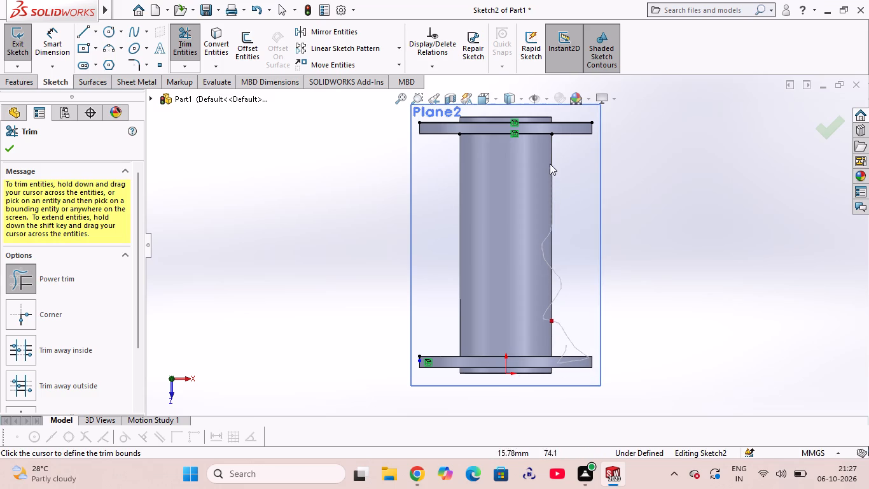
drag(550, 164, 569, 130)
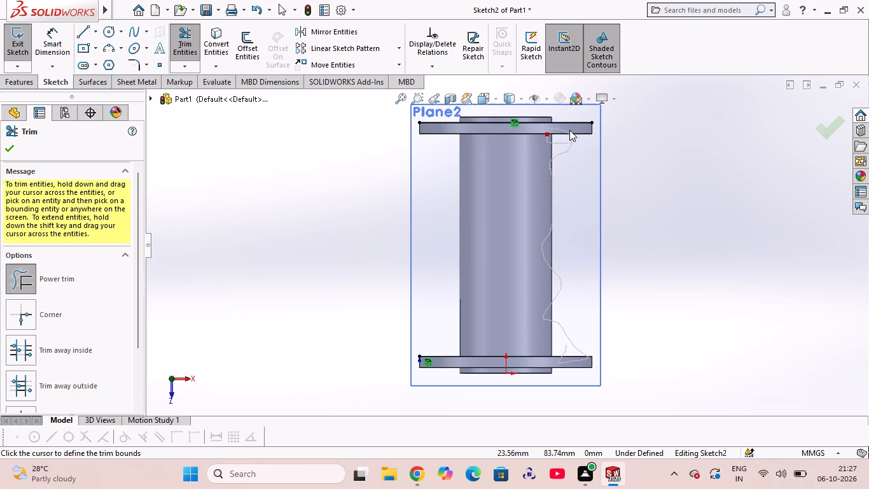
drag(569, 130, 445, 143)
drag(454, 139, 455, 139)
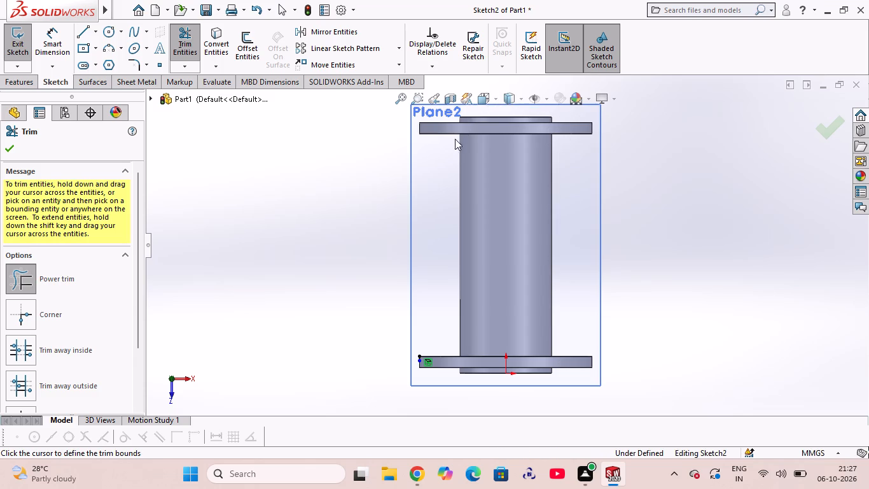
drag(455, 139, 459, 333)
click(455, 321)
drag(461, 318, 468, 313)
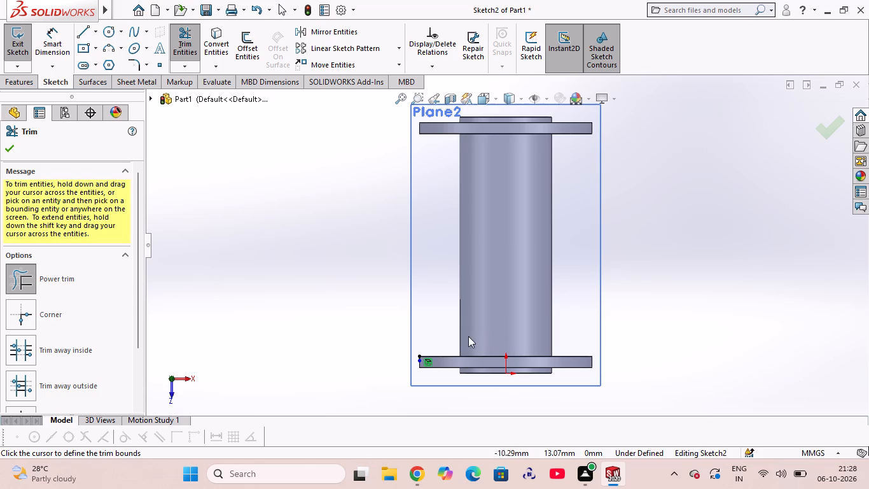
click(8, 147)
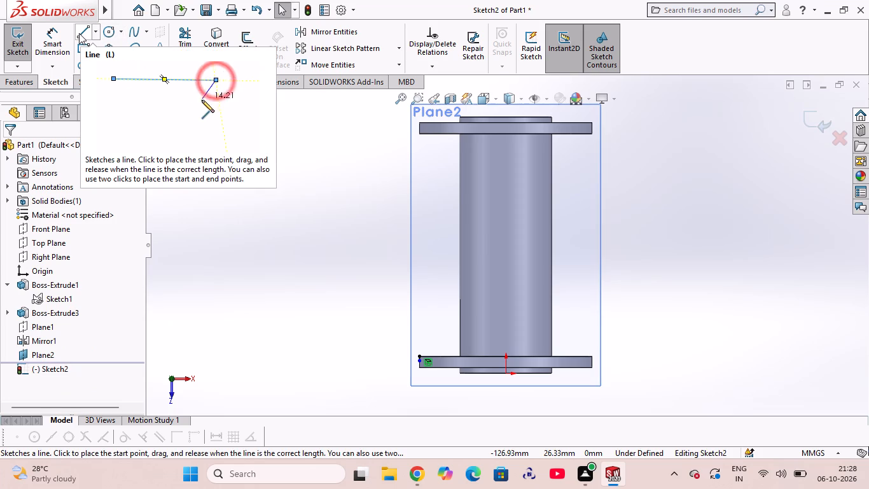
Sketch an 80 mm vertical centerline along the tube's axis between the midpoints of the two flanges' inner edges.
click(97, 33)
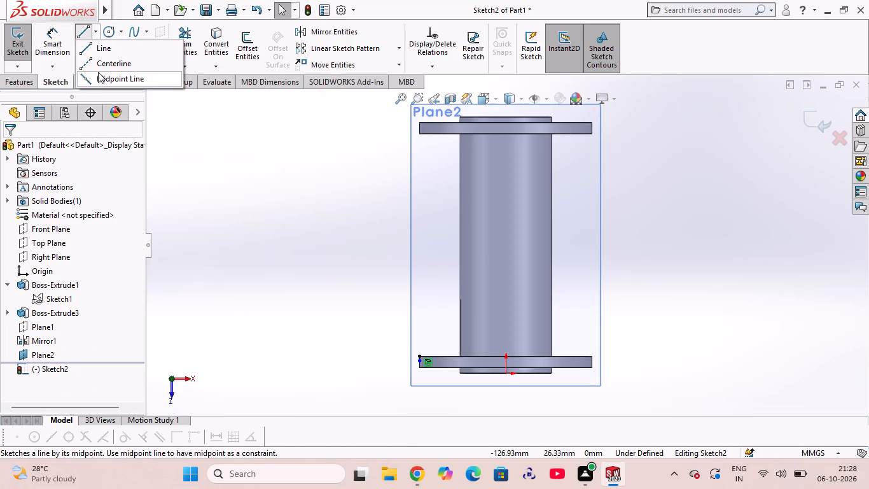
click(98, 68)
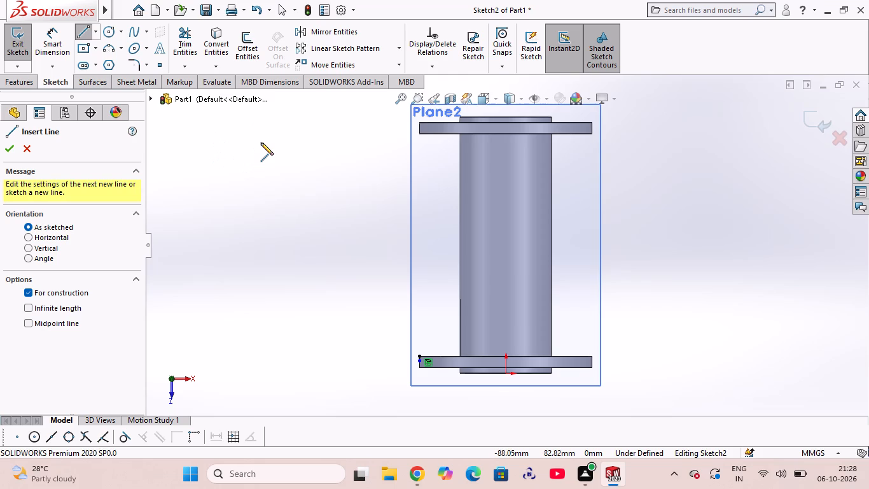
click(505, 132)
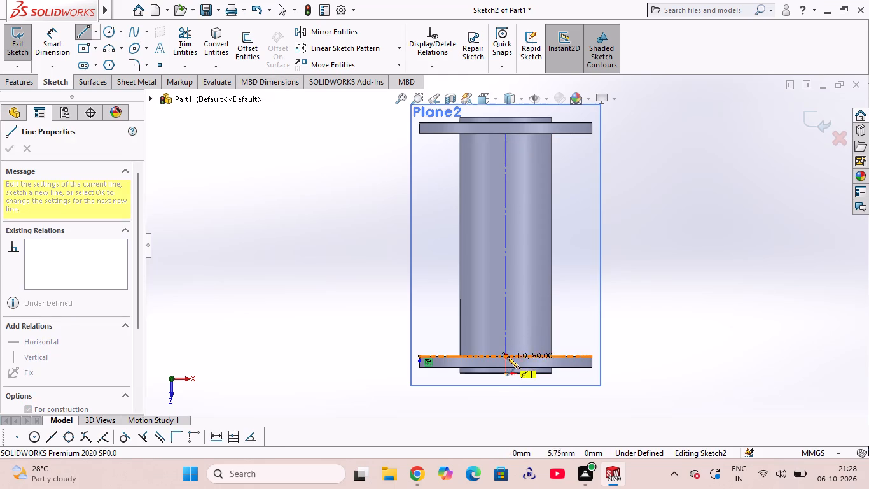
click(506, 356)
right_click(575, 265)
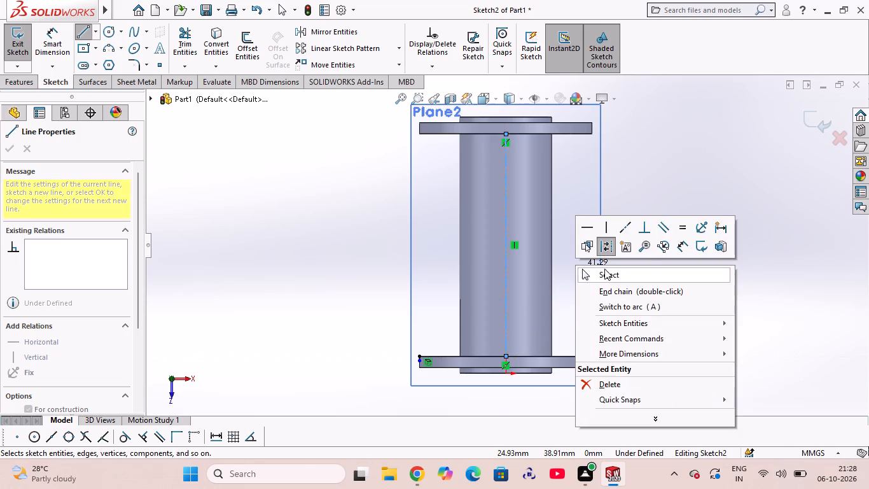
click(606, 271)
Sketch three concentric circles at the centerline's midpoint, two within the tube's width and one extending beyond both tube sides.
click(111, 31)
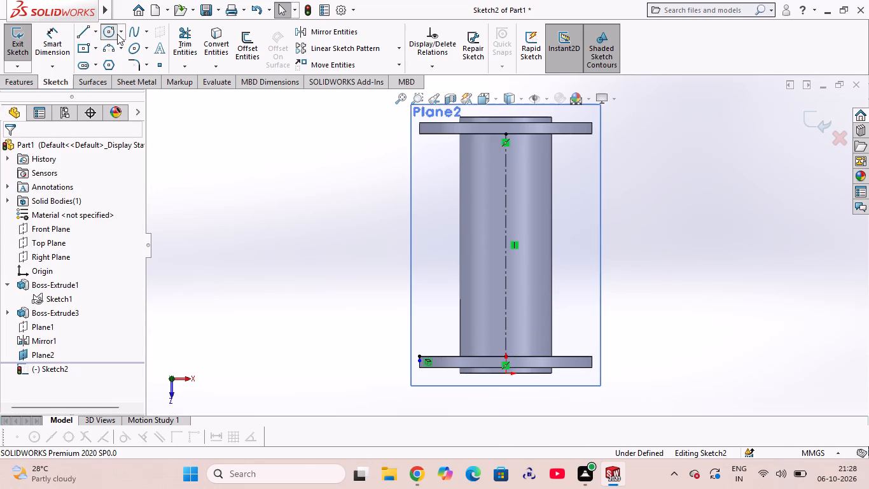
click(504, 246)
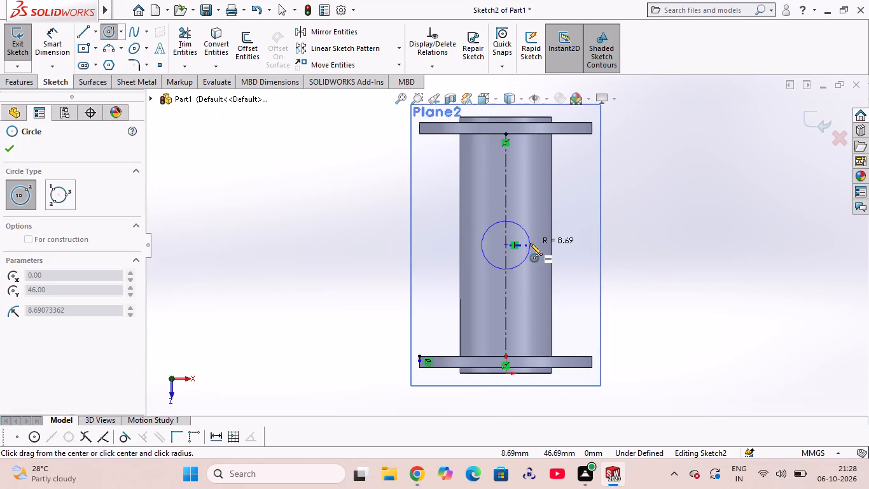
click(545, 239)
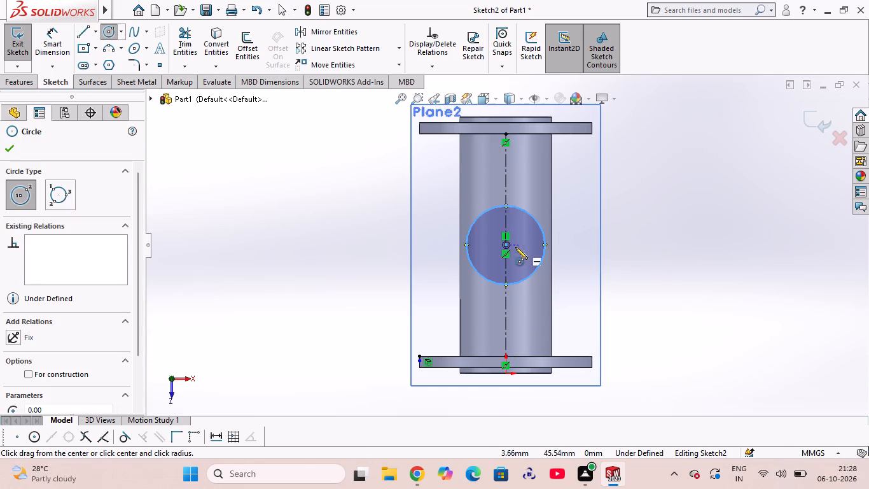
click(506, 244)
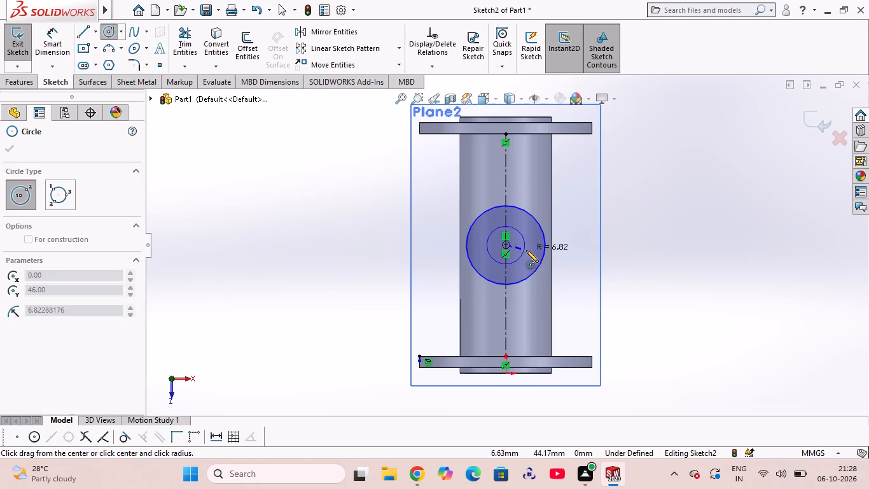
click(530, 252)
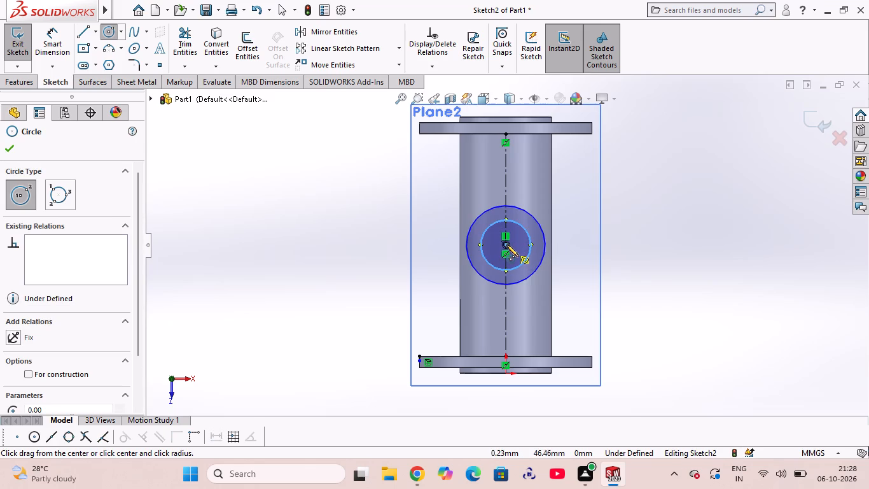
click(506, 244)
click(565, 210)
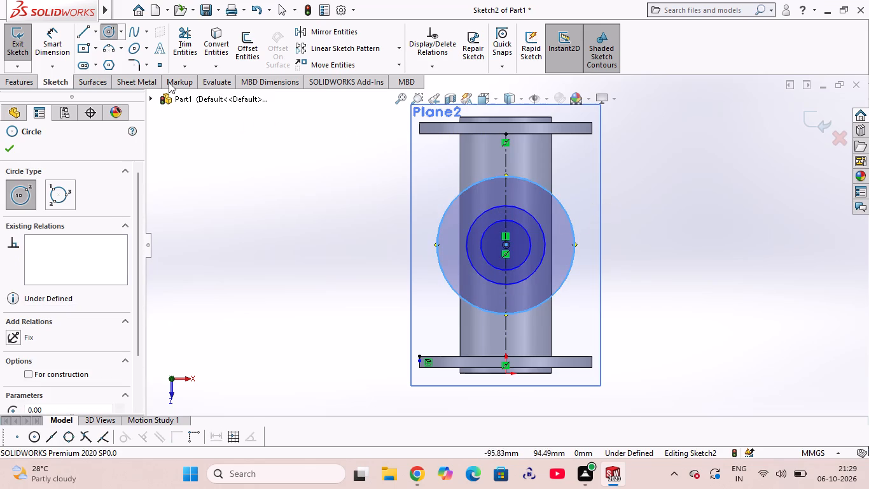
Dimension the three concentric circles' diameters as 19 mm for the inner, 33 mm for the middle and 62 mm for the outer.
click(39, 50)
click(530, 246)
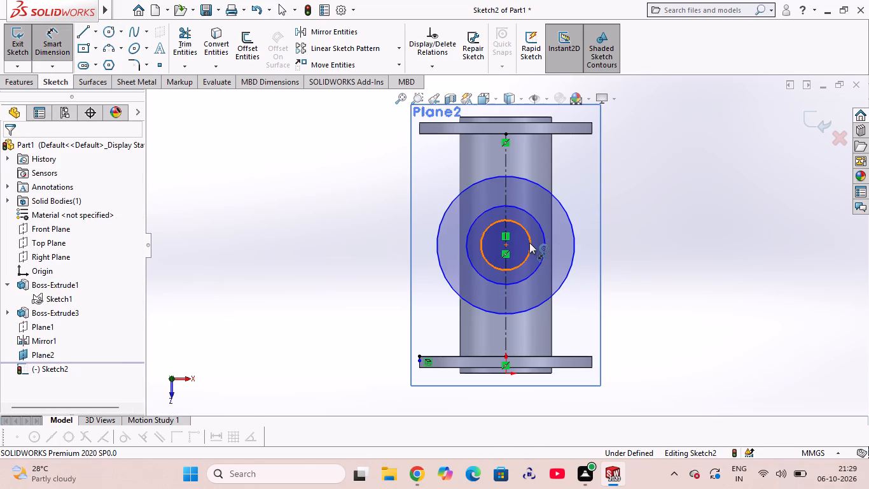
click(666, 200)
text(19)
key(Return)
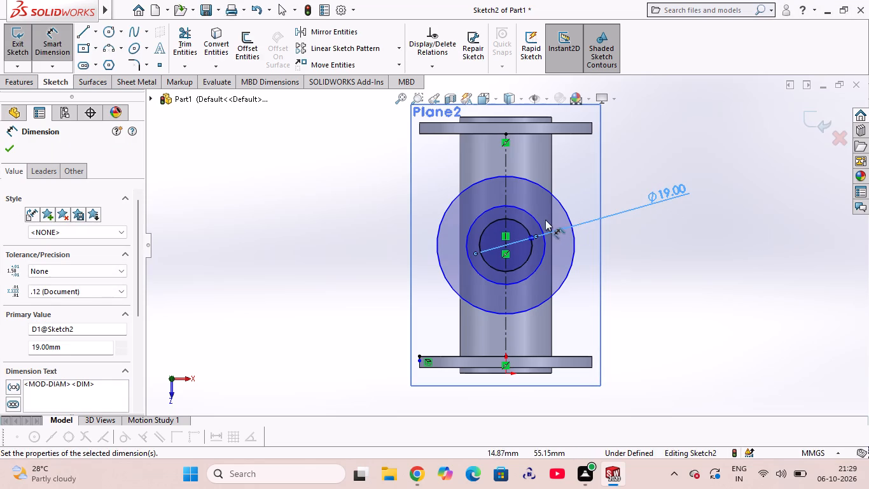
click(539, 223)
click(655, 163)
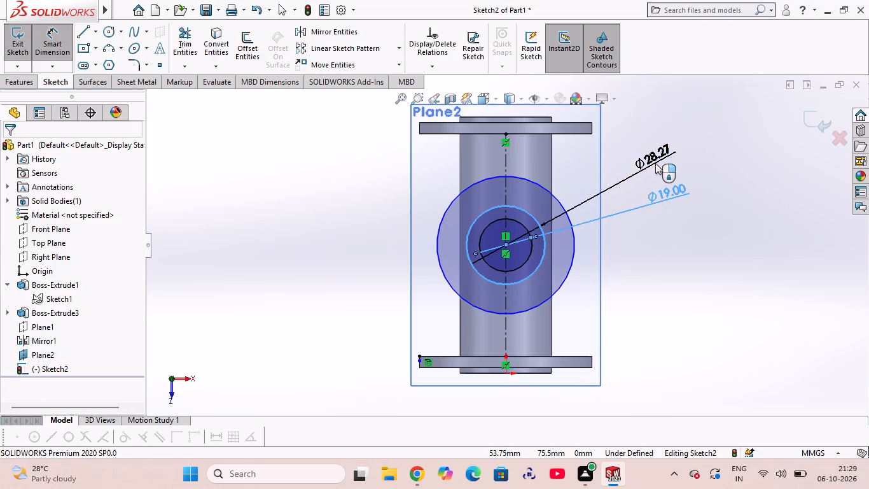
text(33)
key(Return)
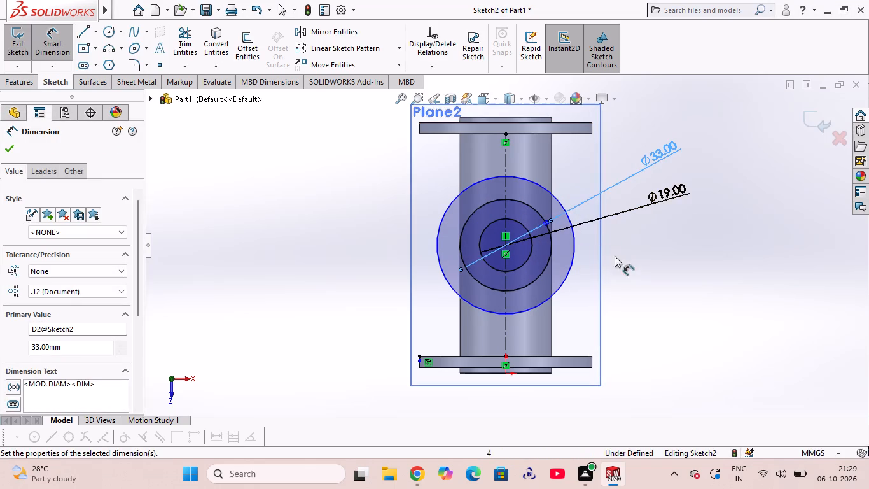
click(545, 188)
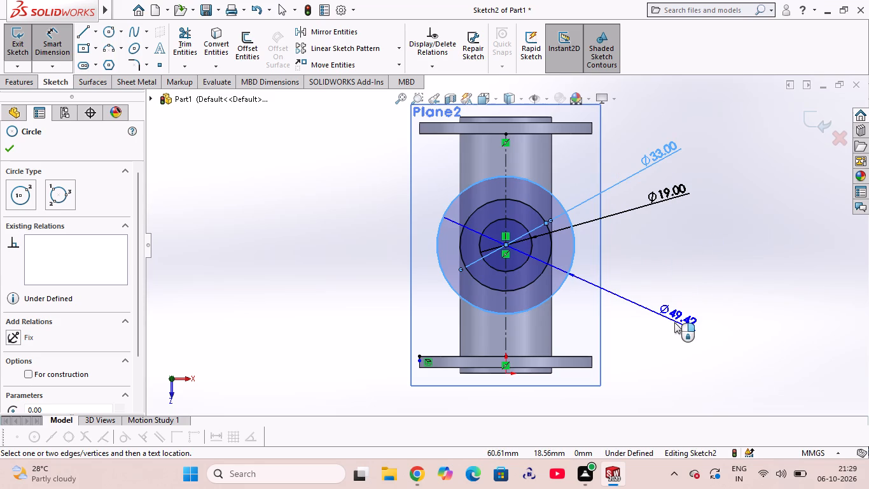
click(674, 322)
text(62)
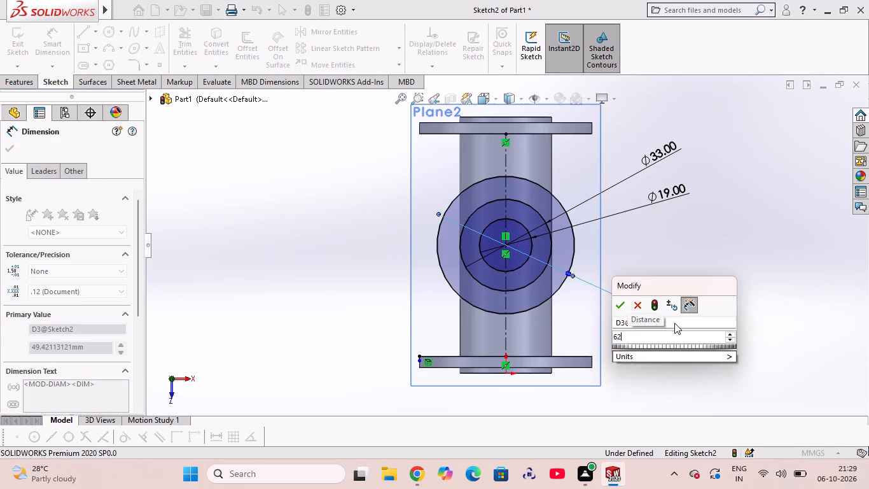
key(Return)
click(671, 283)
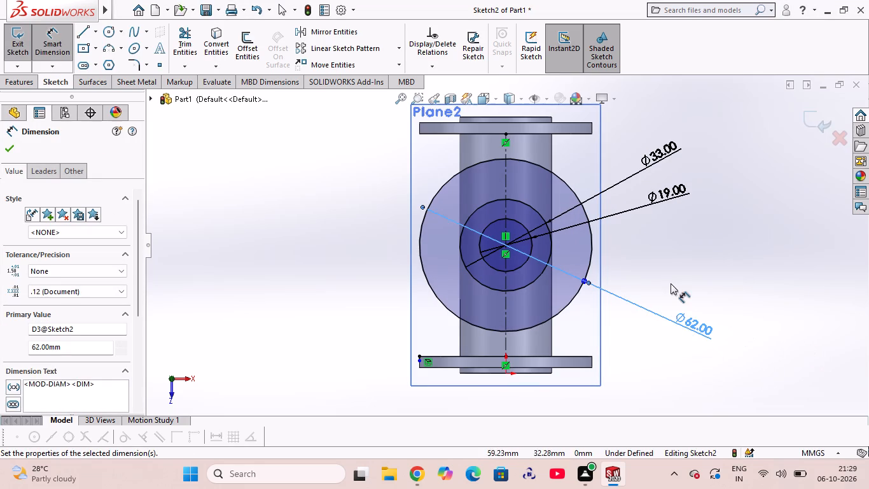
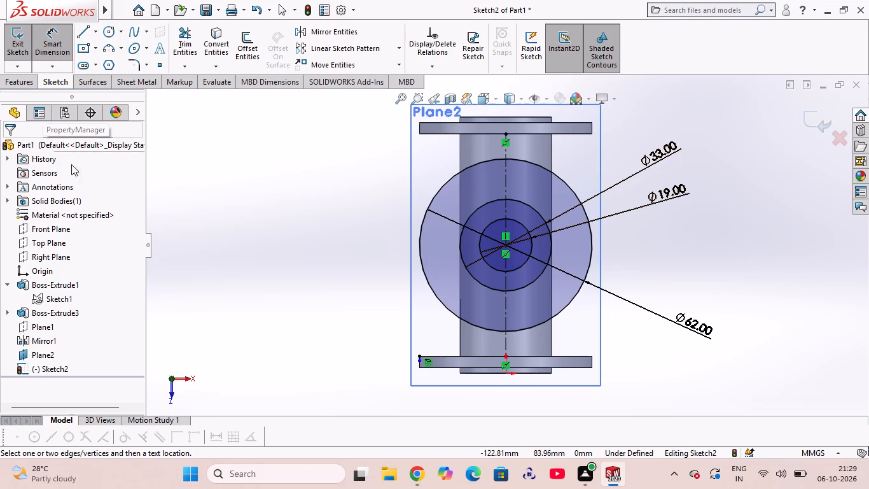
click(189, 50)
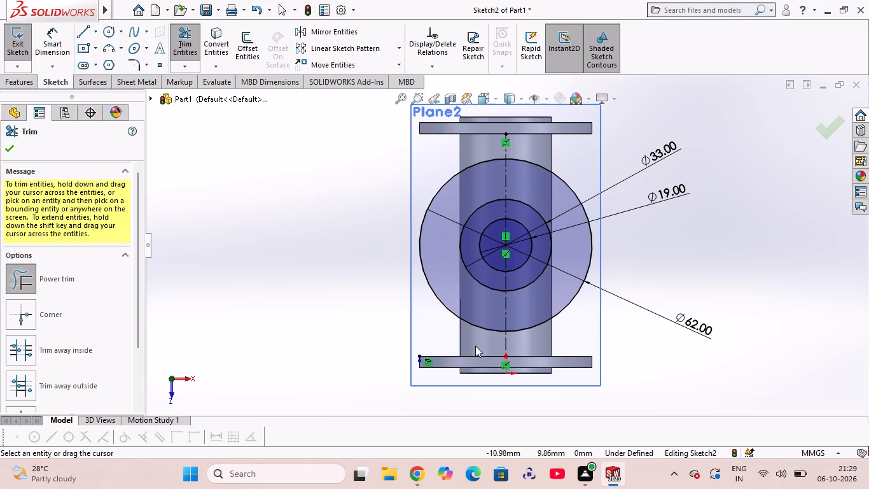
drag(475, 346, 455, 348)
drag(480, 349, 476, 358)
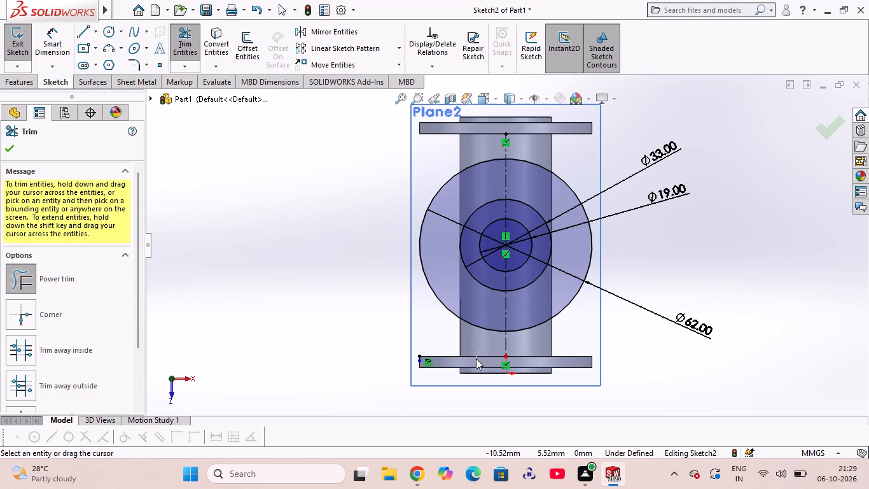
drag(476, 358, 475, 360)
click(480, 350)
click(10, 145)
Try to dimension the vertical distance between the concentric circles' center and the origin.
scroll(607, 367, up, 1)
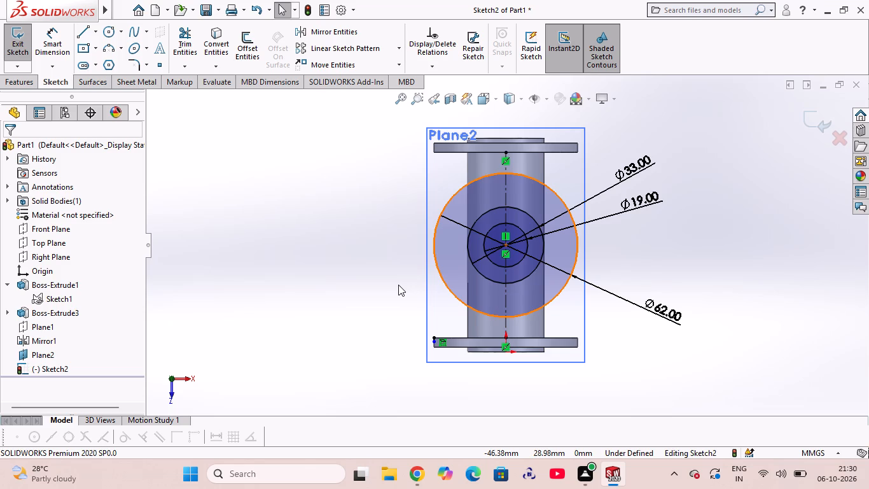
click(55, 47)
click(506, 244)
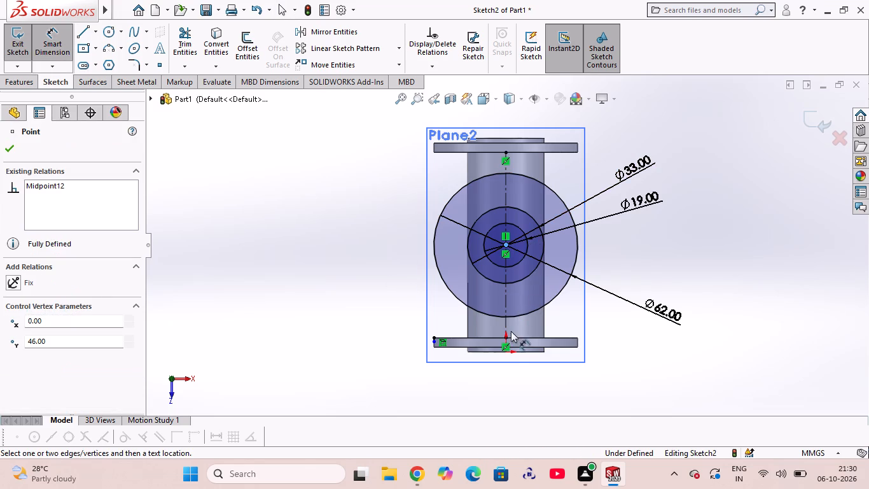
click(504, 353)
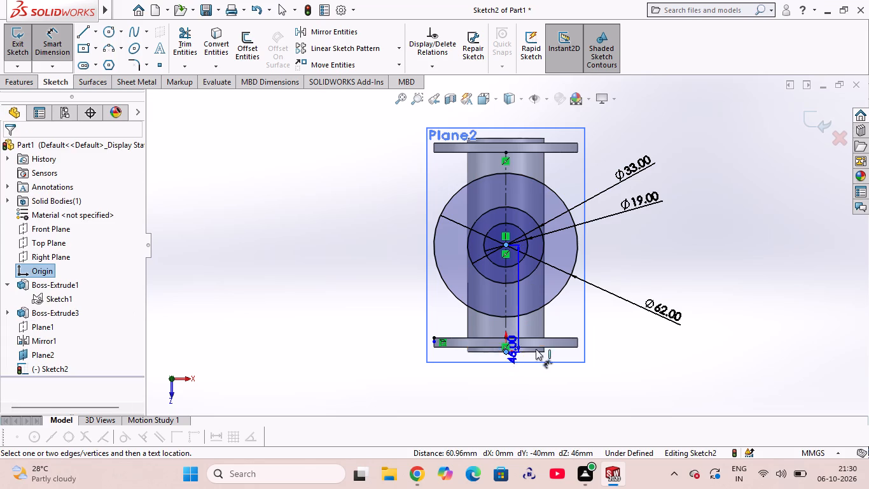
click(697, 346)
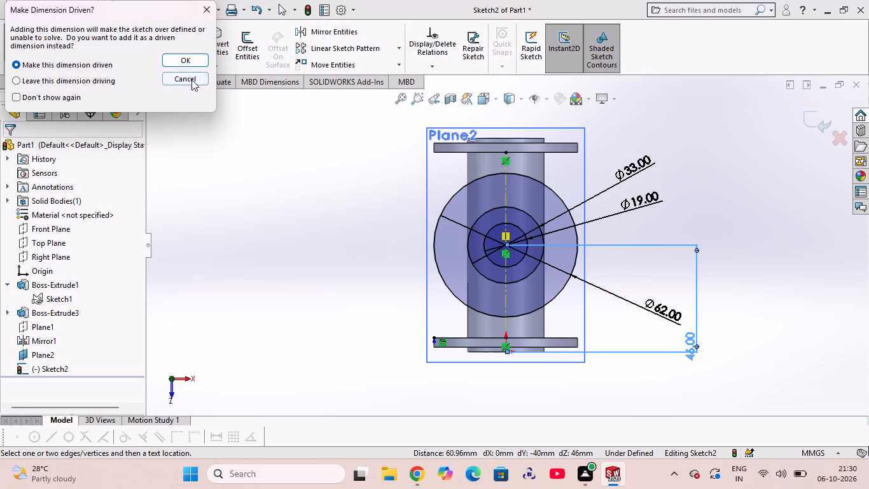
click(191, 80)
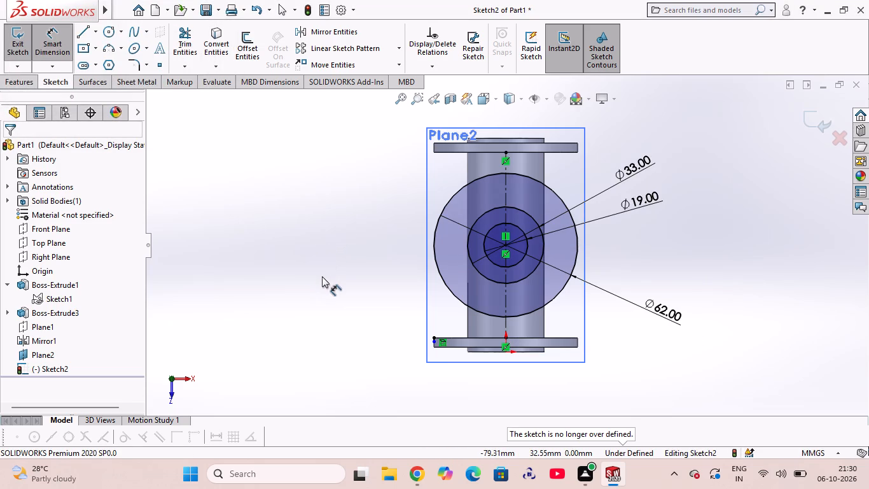
Extrude both halves of the ring between the 19 mm and 33 mm circles, reversed and up to the tube's outer surface.
middle_drag(322, 276, 335, 269)
middle_click(337, 244)
middle_click(335, 239)
middle_click(335, 239)
middle_click(335, 239)
middle_click(335, 239)
middle_click(335, 239)
middle_click(335, 239)
middle_click(335, 239)
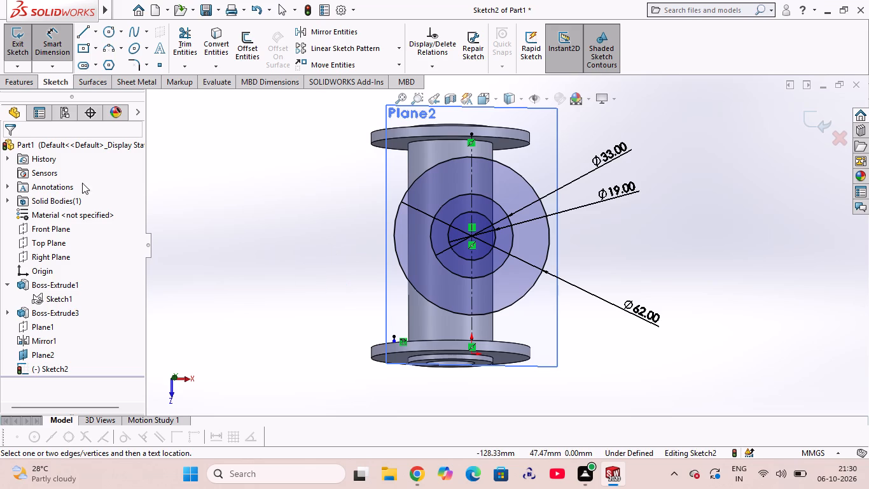
click(16, 81)
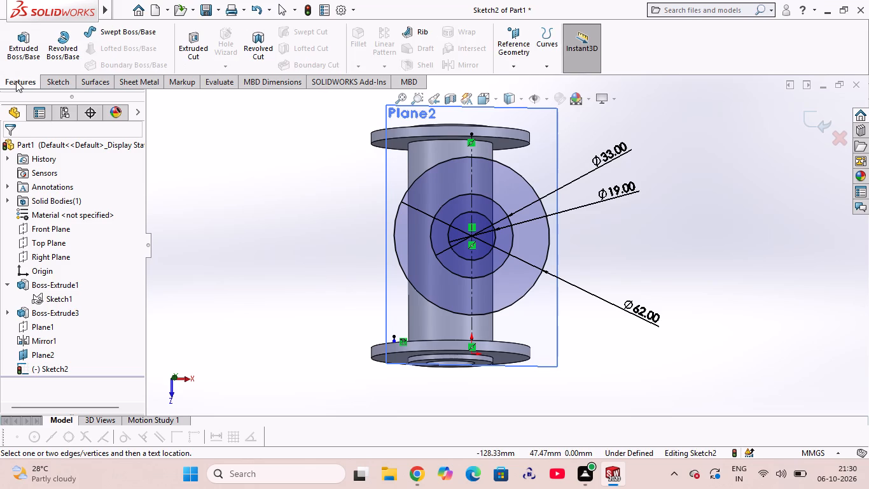
click(22, 42)
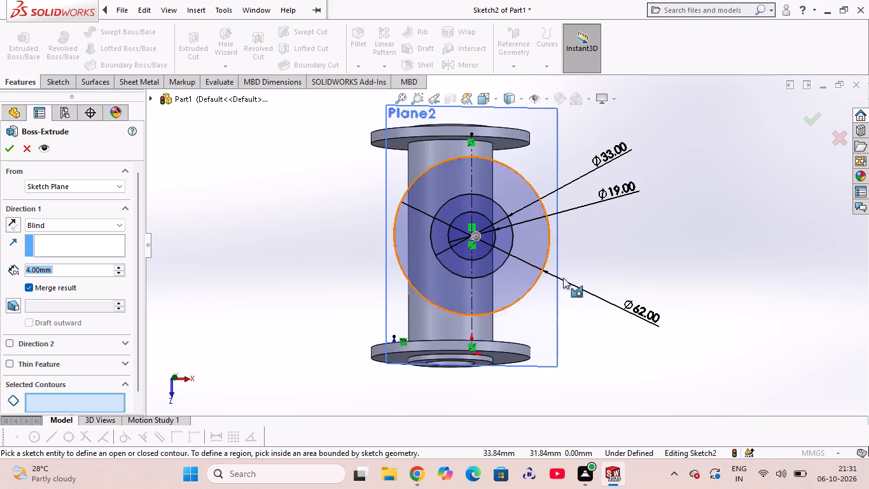
middle_drag(594, 334, 613, 220)
scroll(605, 218, up, 1)
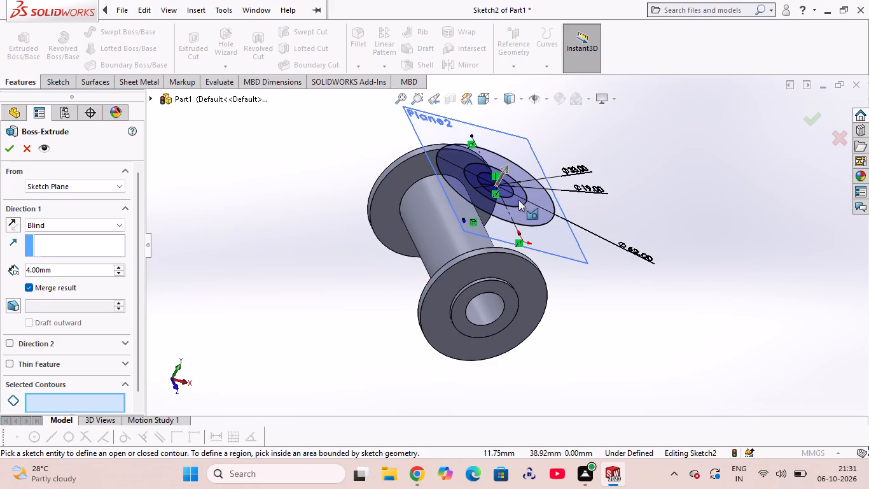
click(513, 201)
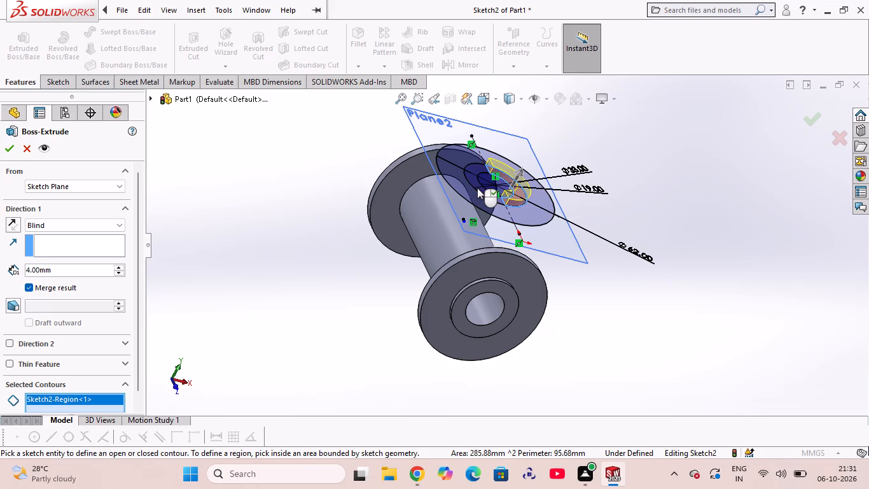
click(480, 187)
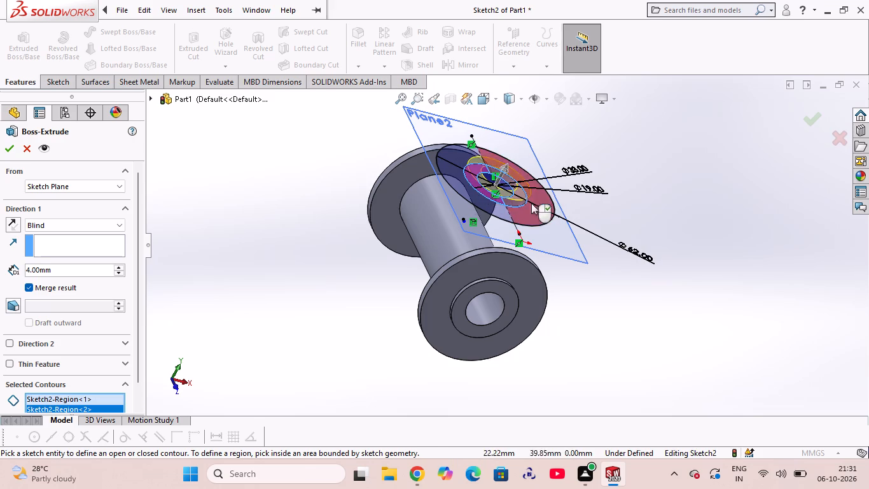
click(11, 218)
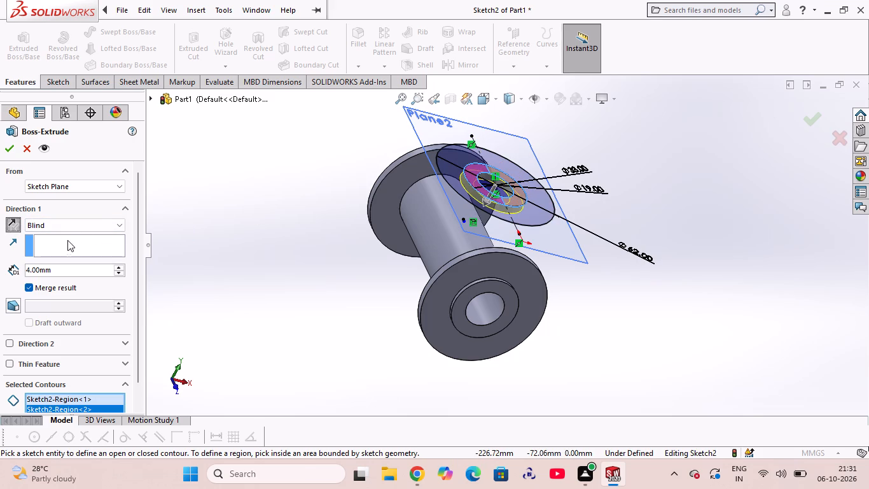
click(104, 219)
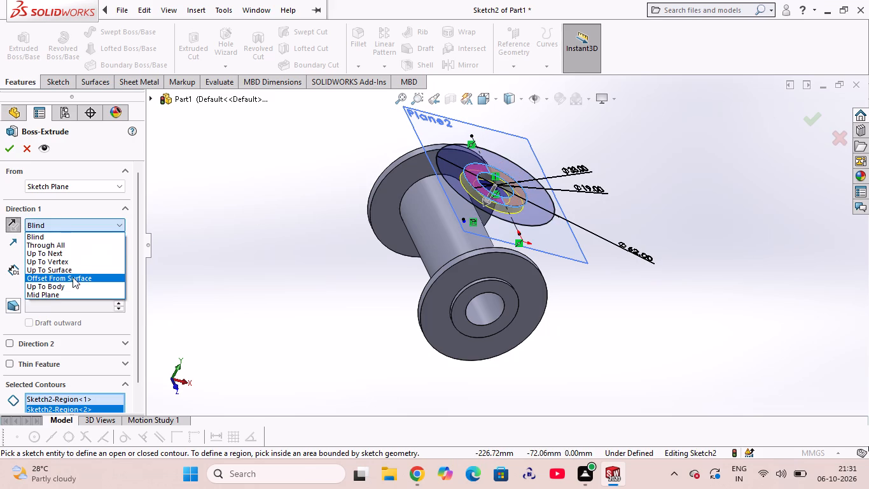
click(73, 271)
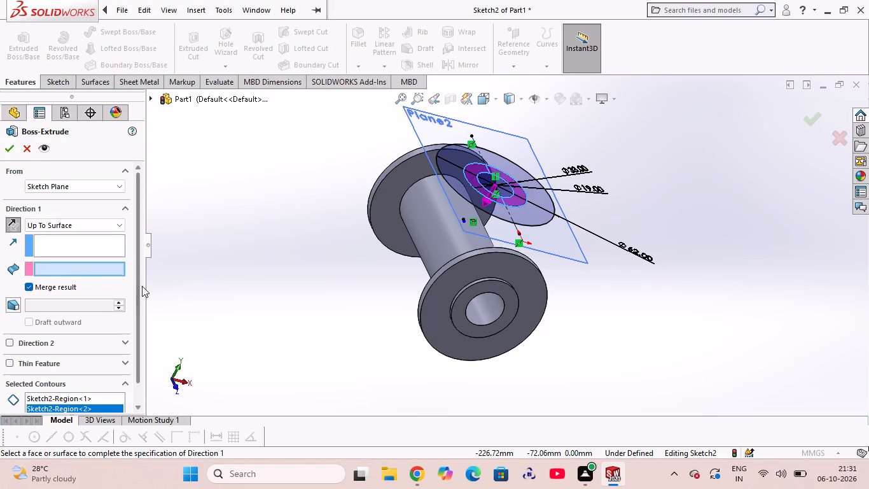
click(448, 231)
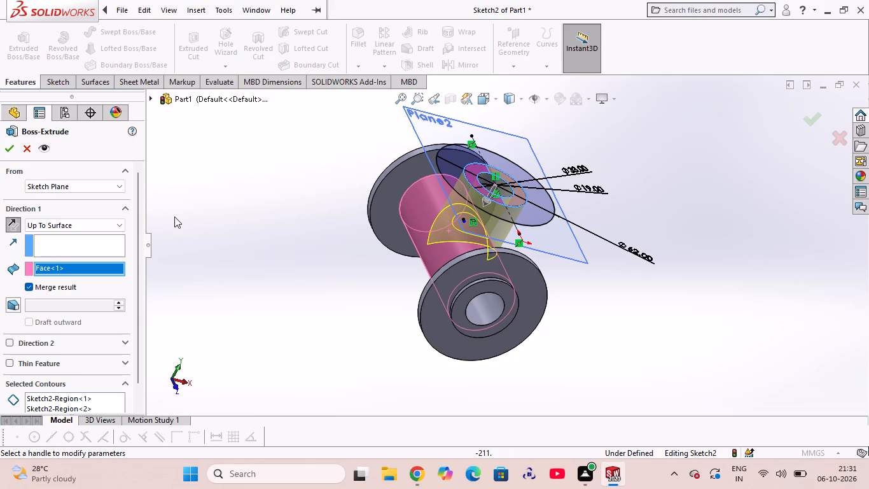
click(13, 148)
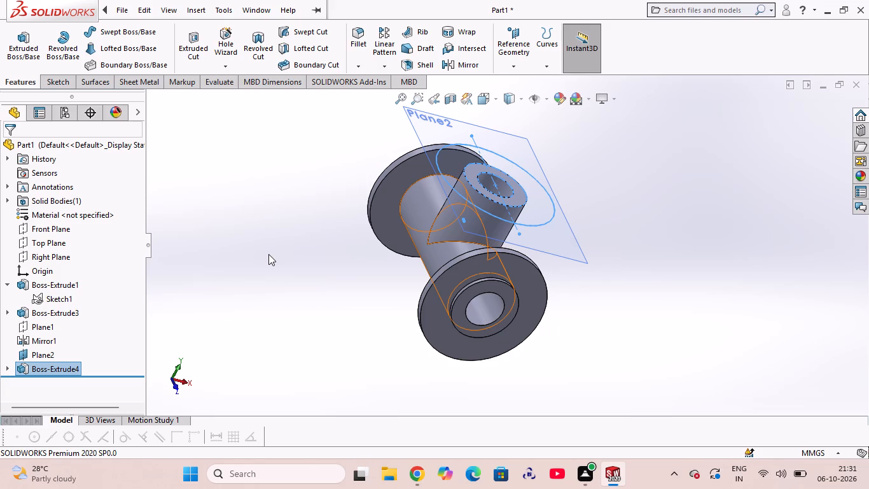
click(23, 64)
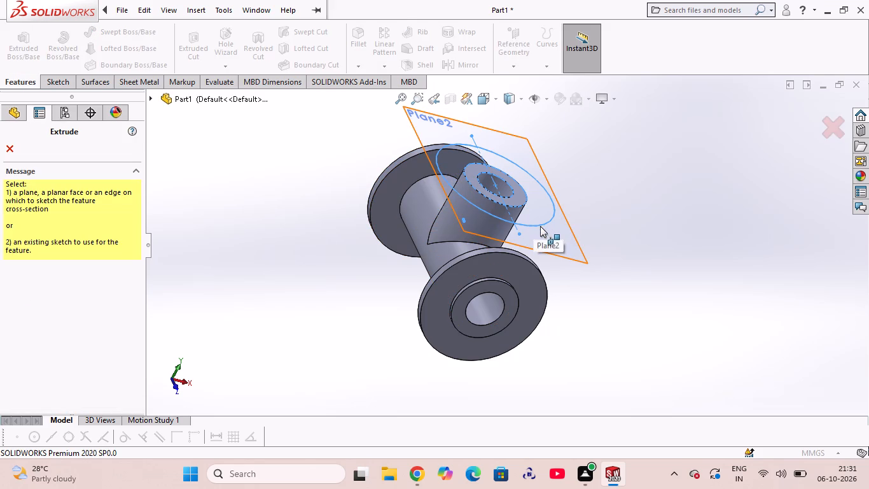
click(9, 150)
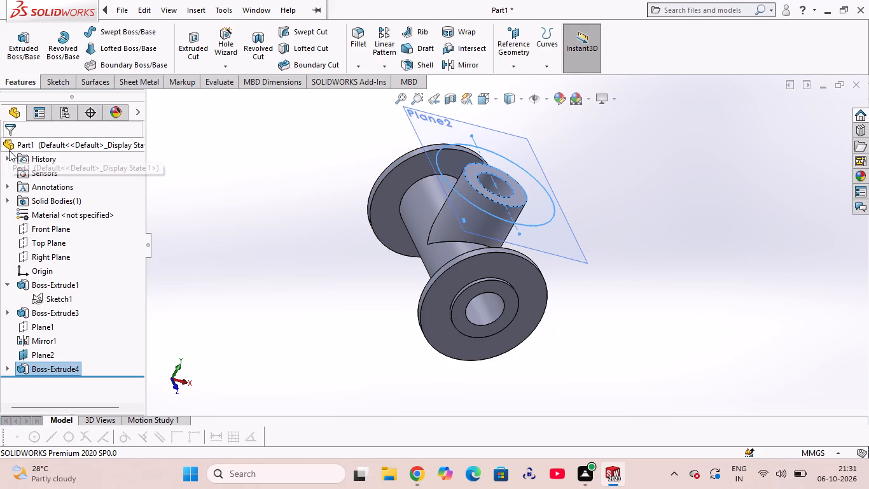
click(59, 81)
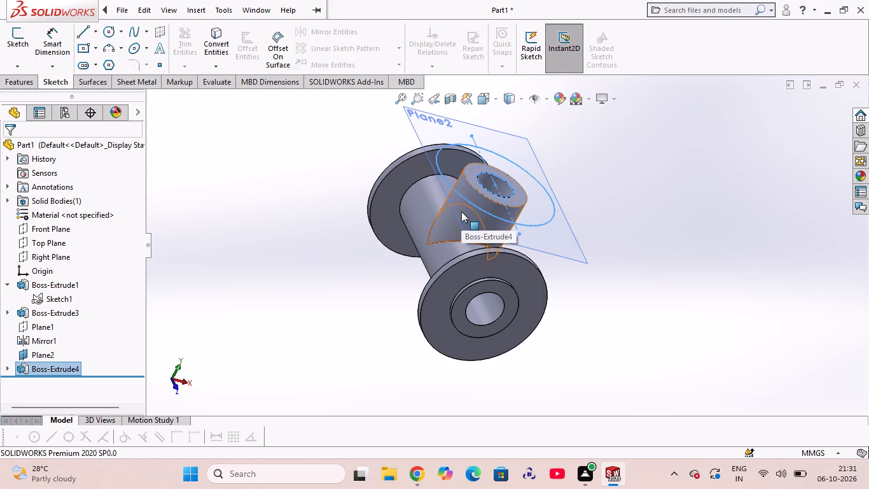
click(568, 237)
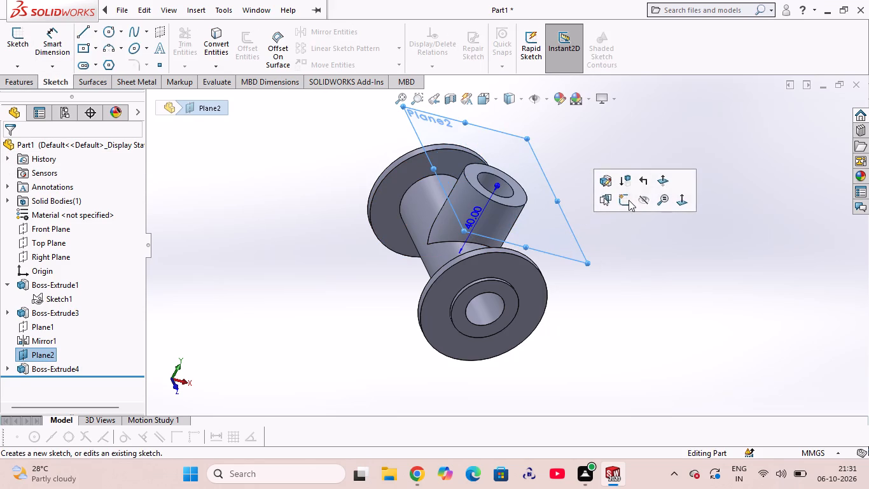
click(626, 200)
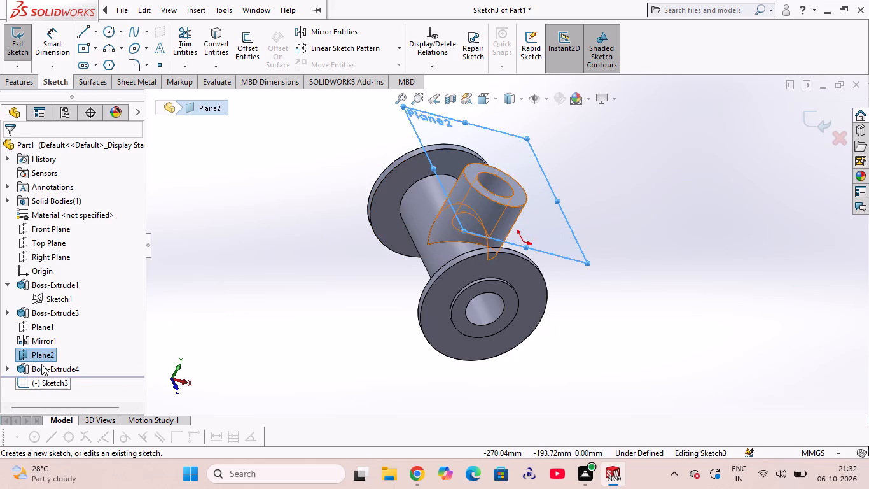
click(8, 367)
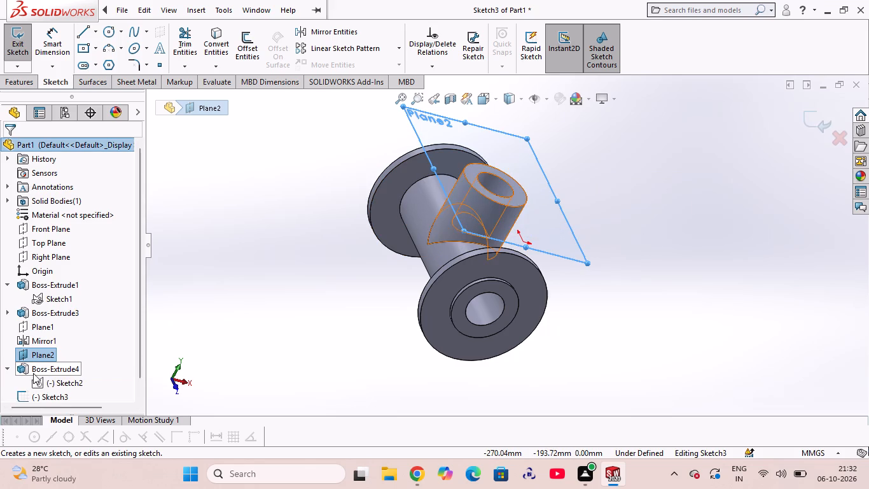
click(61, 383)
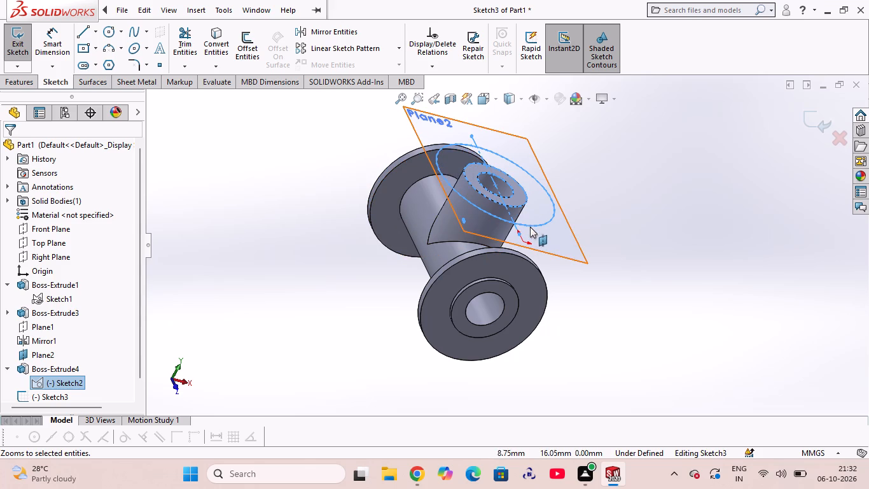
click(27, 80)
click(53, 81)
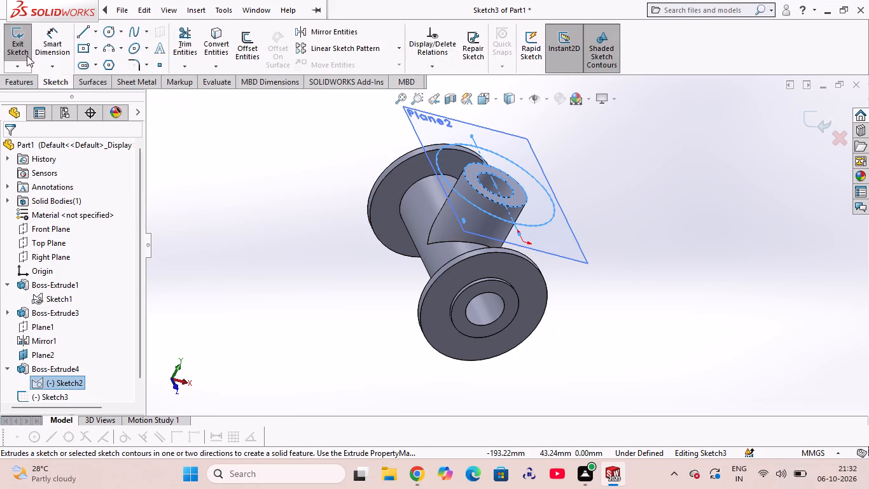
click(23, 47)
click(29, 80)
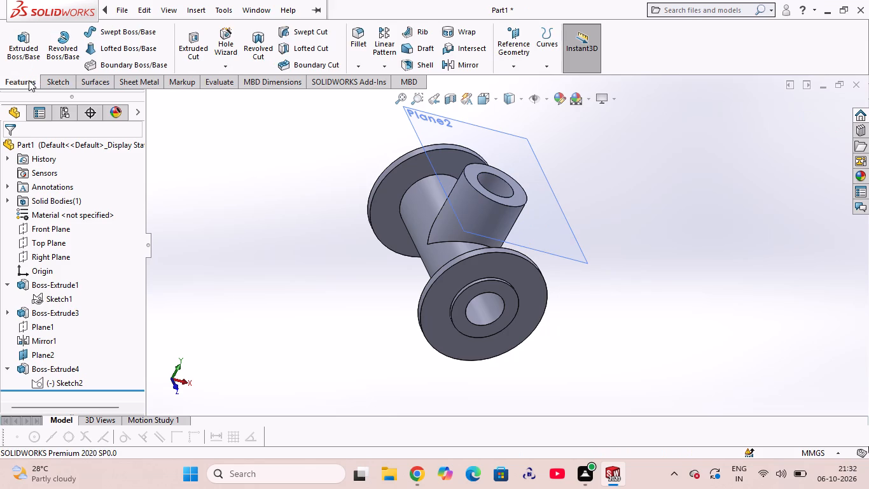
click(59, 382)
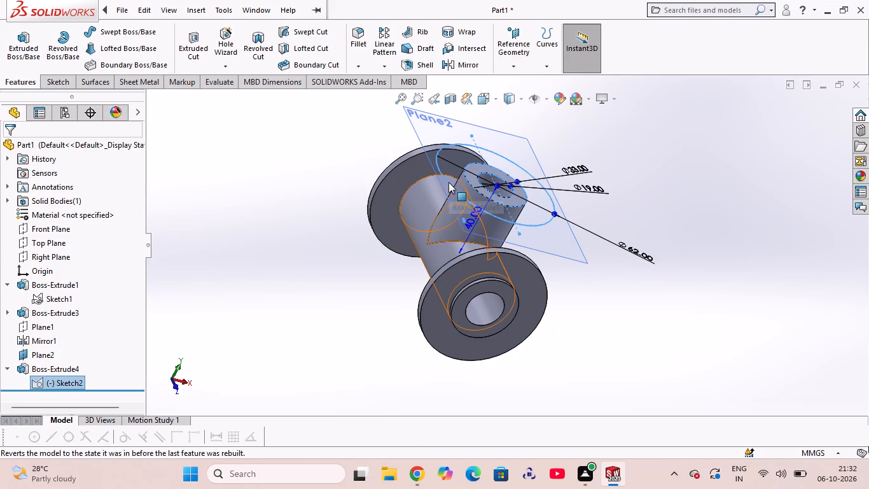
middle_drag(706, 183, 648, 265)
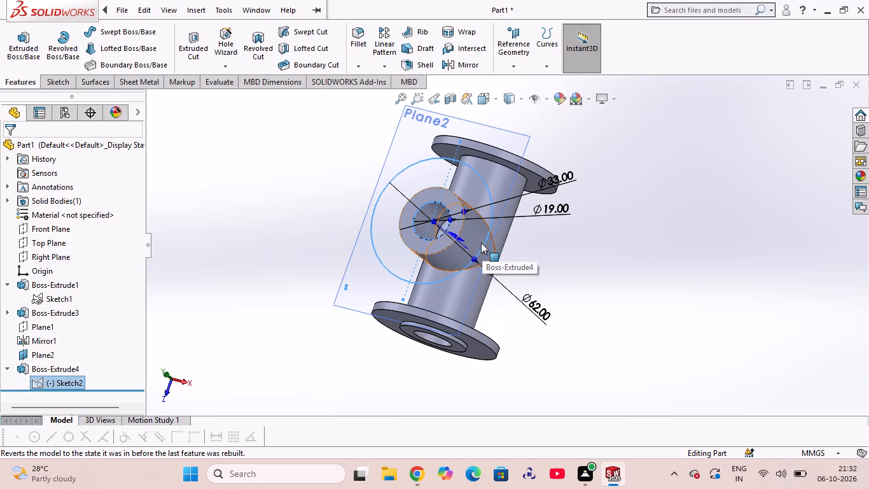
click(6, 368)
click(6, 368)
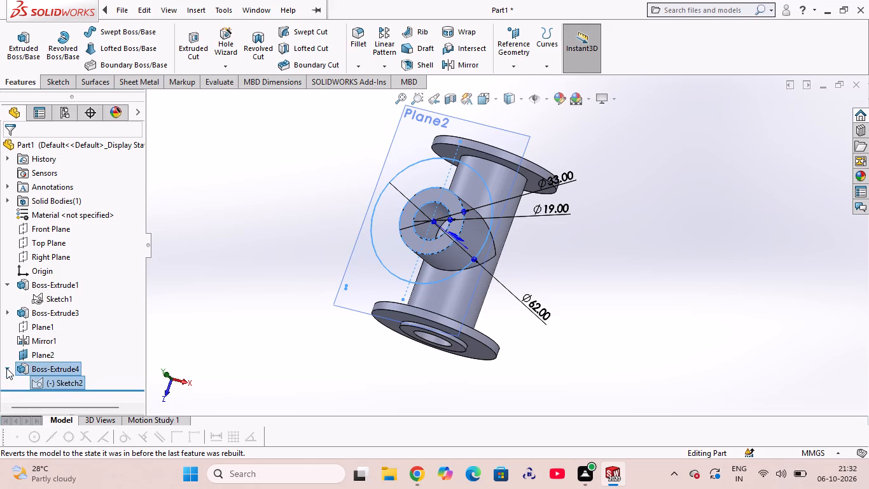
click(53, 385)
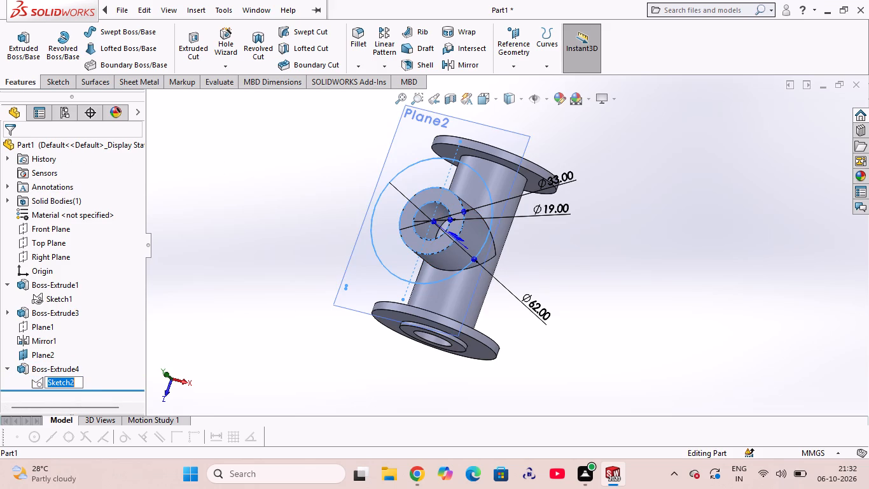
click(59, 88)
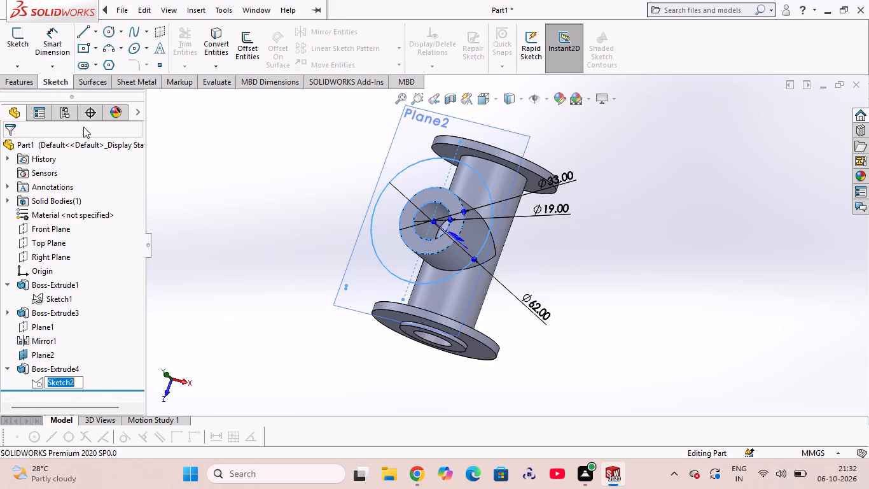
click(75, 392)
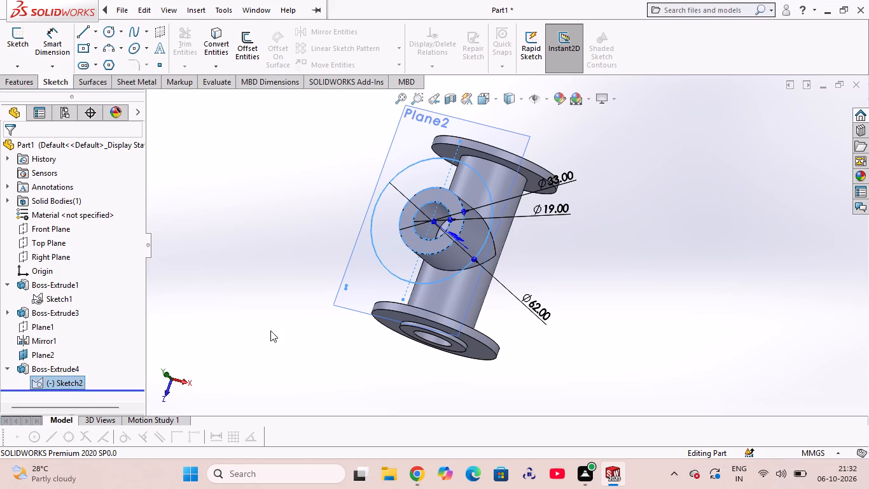
Open the definition of the plane holding the neck circles and examine its offset from the Top Plane from several angles.
click(400, 271)
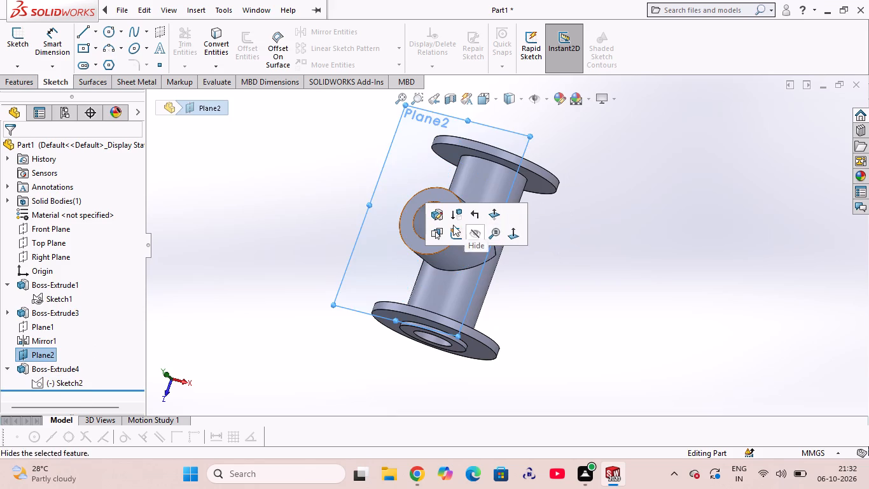
click(436, 213)
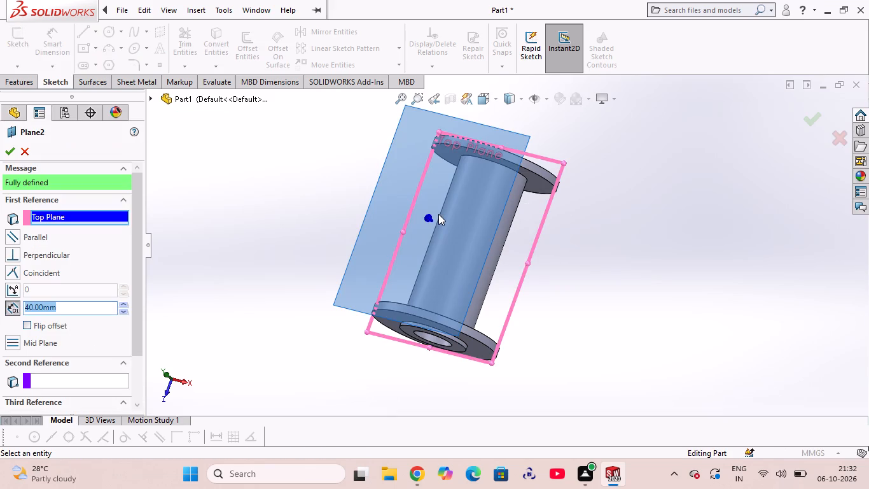
key(ctrl+z)
middle_drag(567, 318, 532, 207)
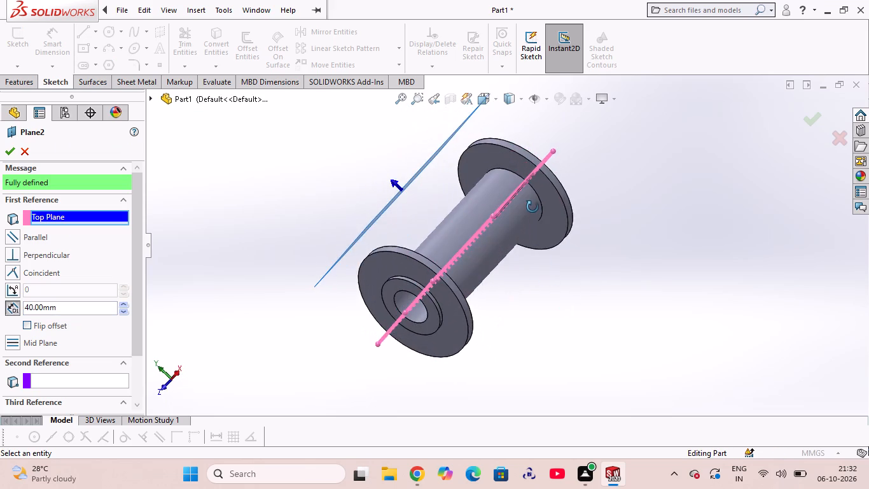
middle_drag(532, 207, 617, 239)
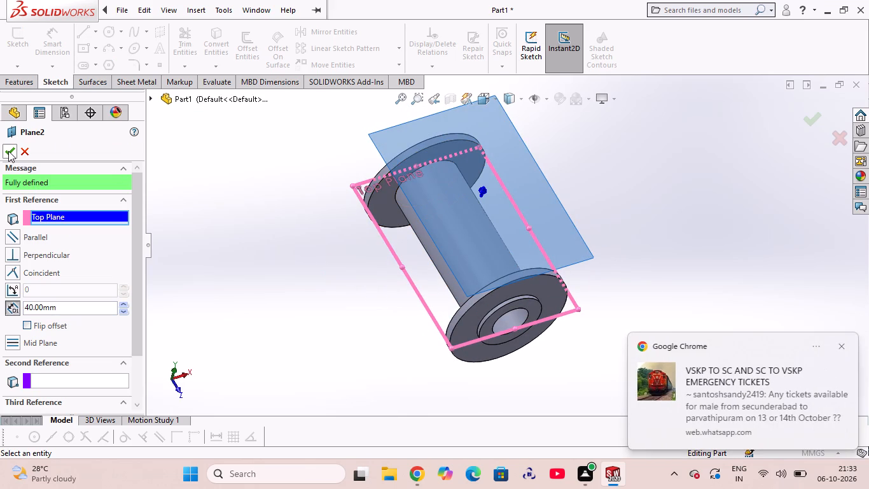
middle_drag(679, 255, 610, 270)
middle_drag(525, 218, 514, 225)
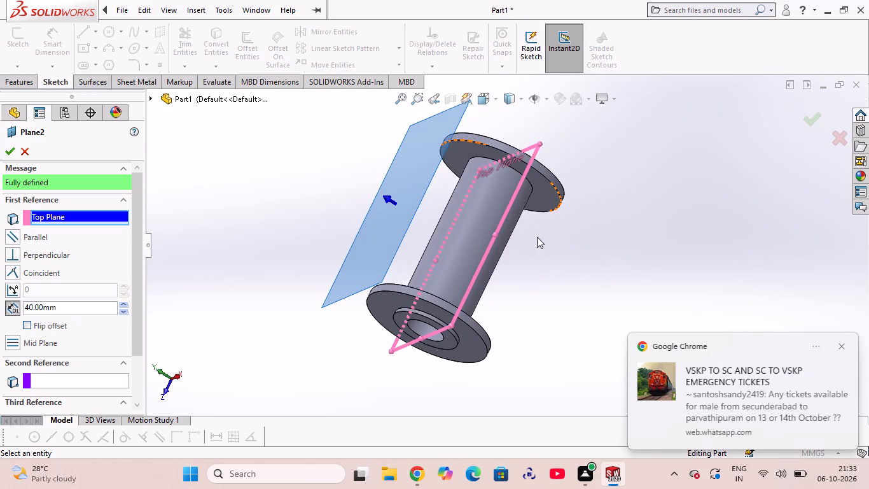
middle_drag(716, 262, 647, 270)
middle_drag(671, 274, 700, 280)
scroll(699, 280, up, 1)
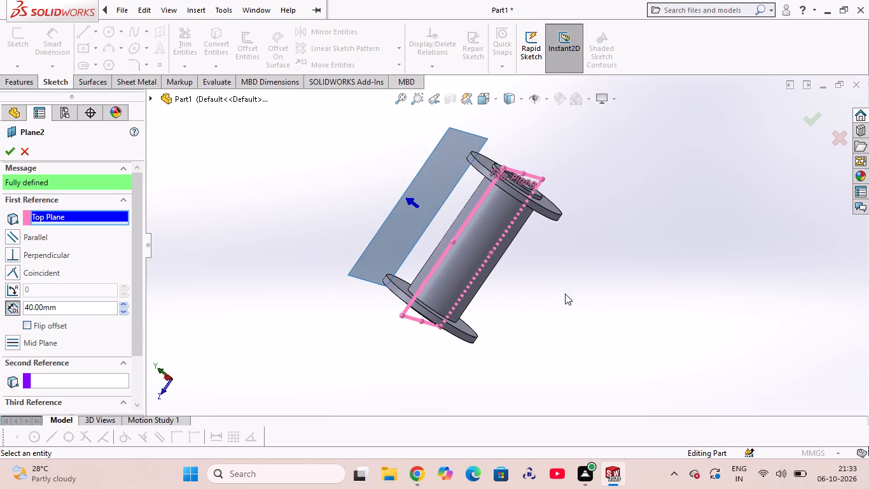
middle_drag(555, 301, 603, 303)
middle_drag(599, 299, 575, 285)
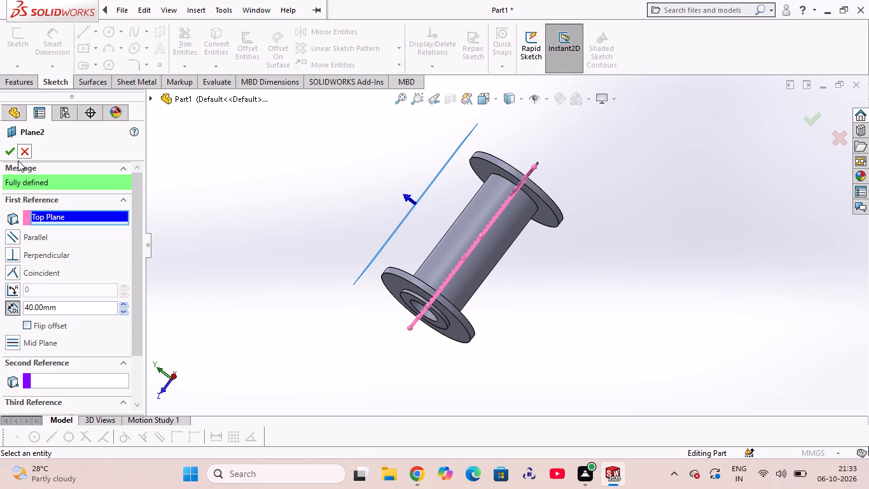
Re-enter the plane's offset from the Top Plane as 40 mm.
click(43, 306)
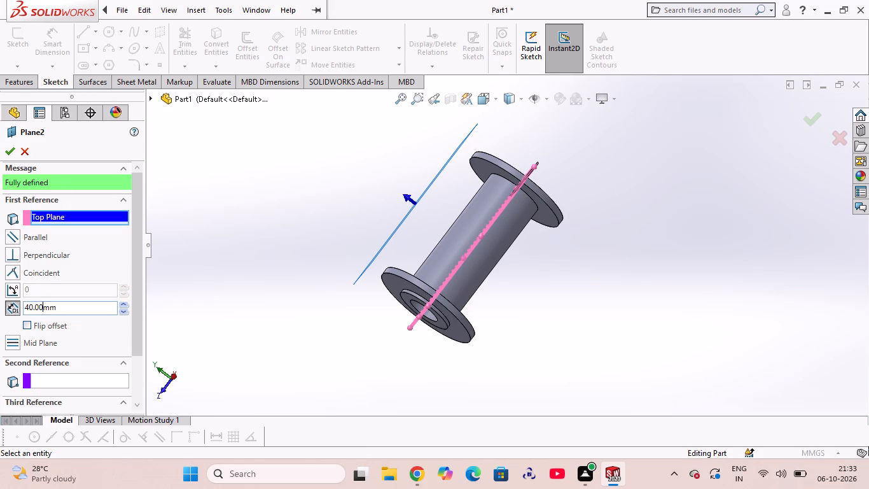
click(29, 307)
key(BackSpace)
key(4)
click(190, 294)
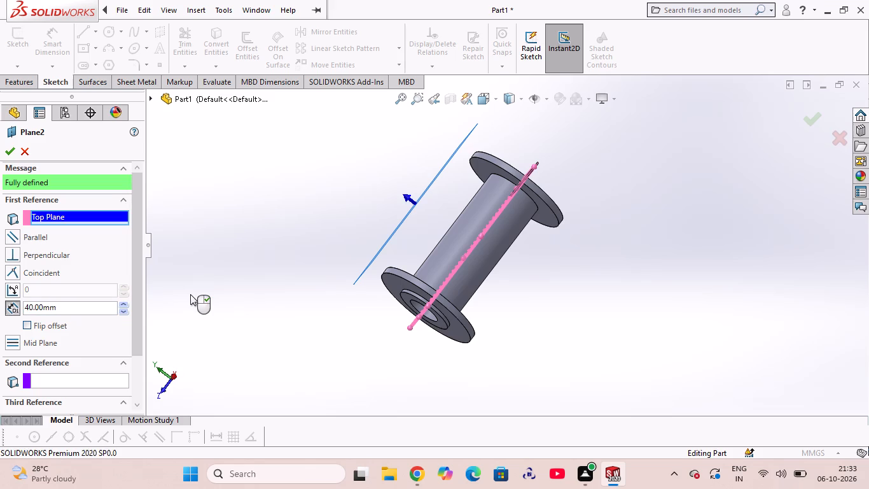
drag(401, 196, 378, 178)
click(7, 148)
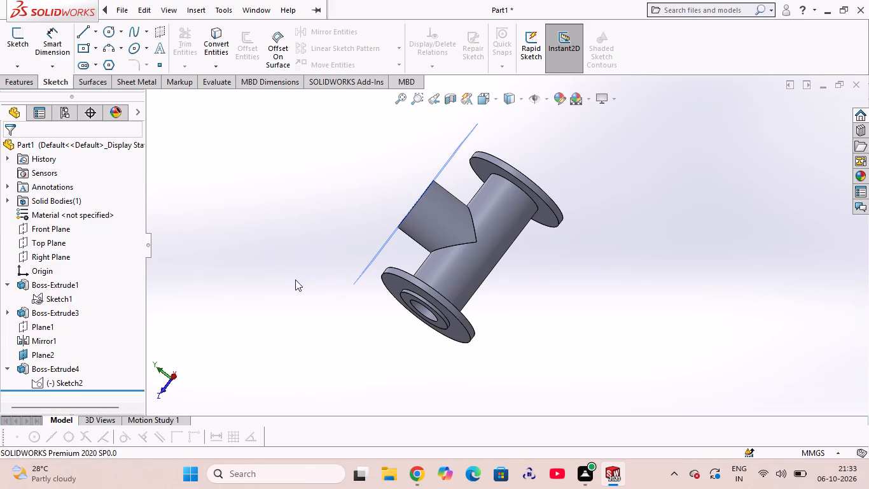
Show the concentric circles' sketch used for the neck extrusion.
middle_drag(302, 303, 318, 316)
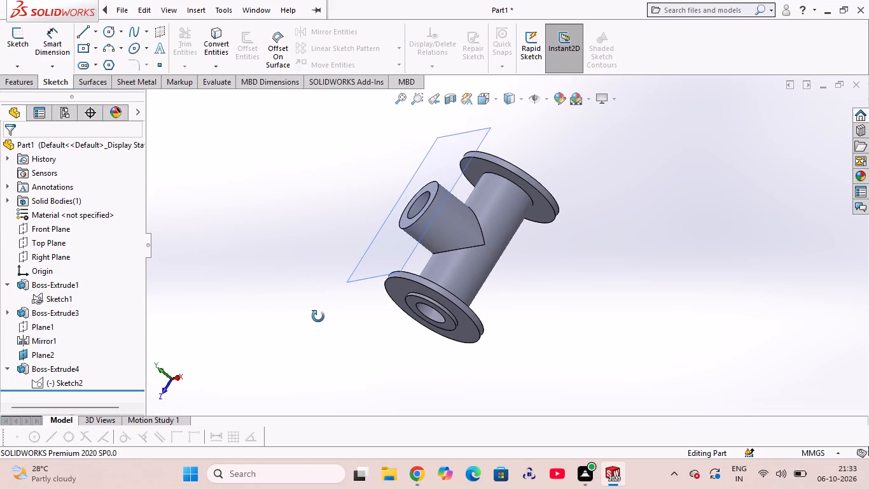
middle_drag(318, 316, 342, 322)
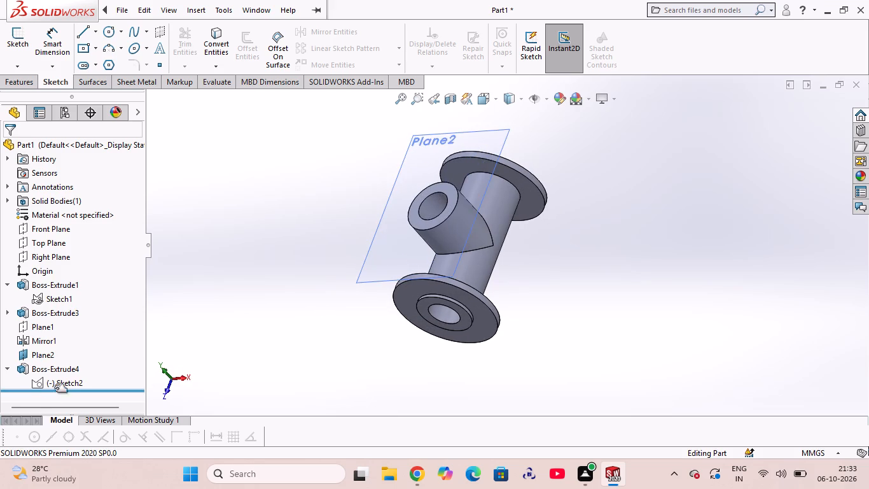
click(68, 378)
click(83, 355)
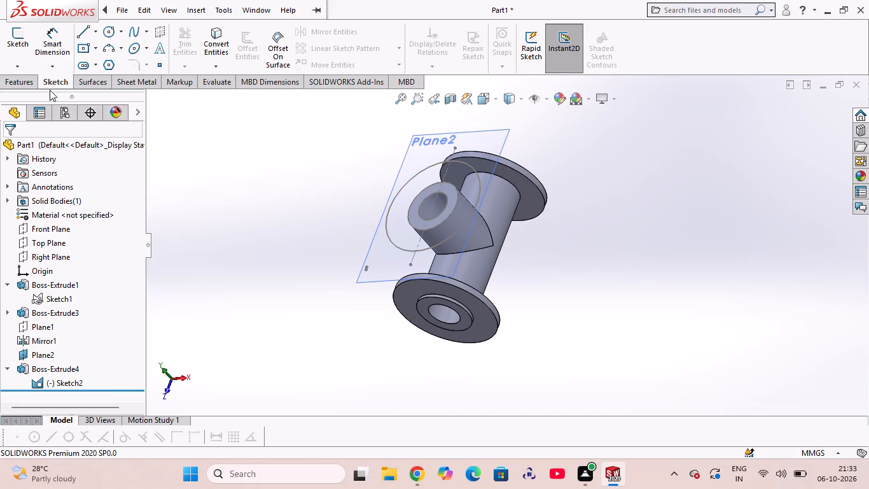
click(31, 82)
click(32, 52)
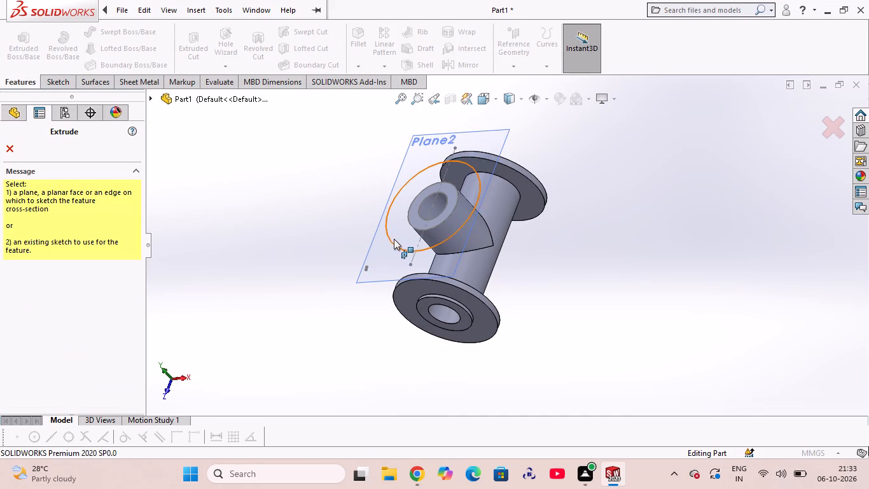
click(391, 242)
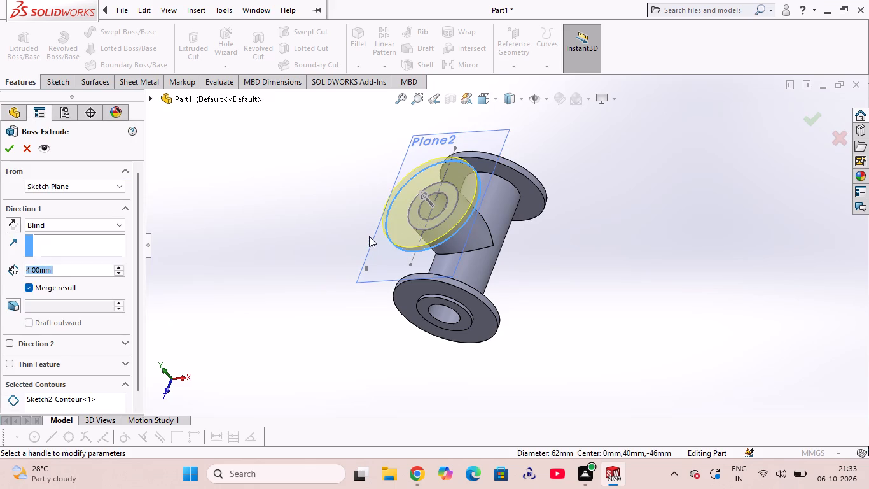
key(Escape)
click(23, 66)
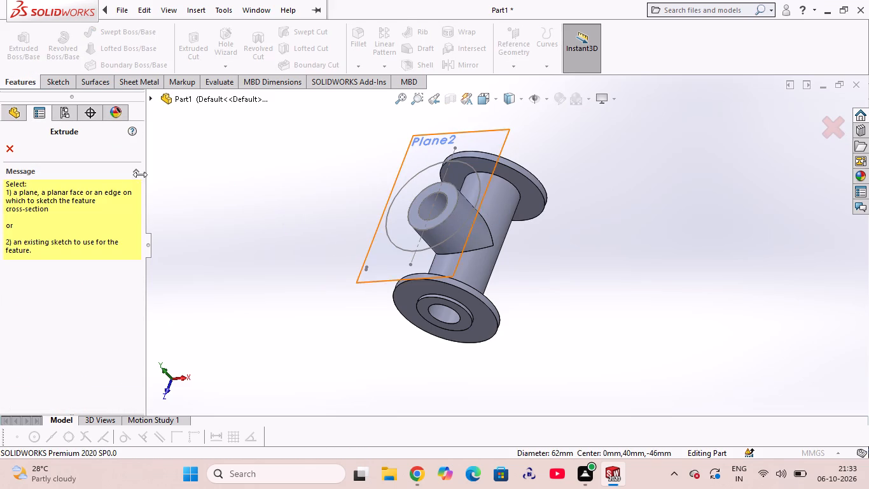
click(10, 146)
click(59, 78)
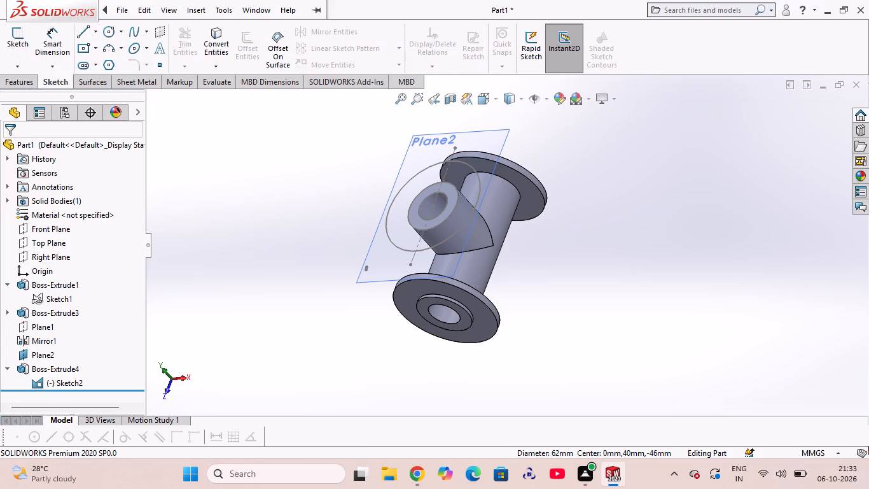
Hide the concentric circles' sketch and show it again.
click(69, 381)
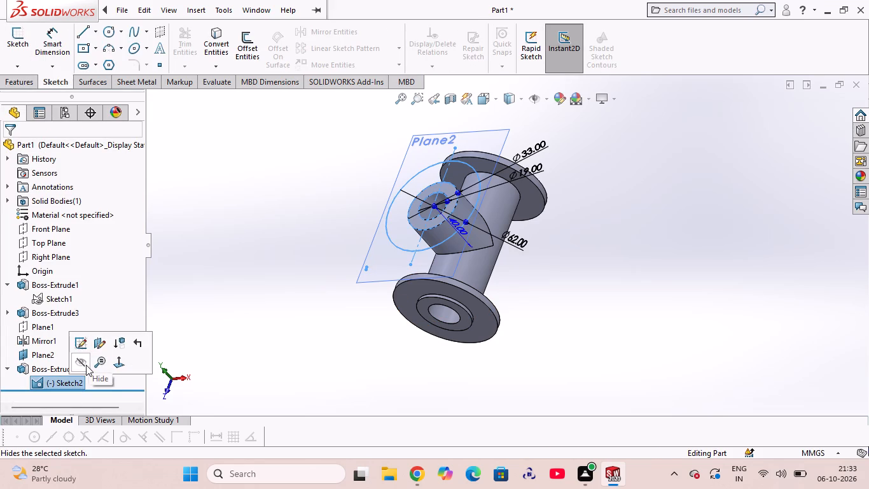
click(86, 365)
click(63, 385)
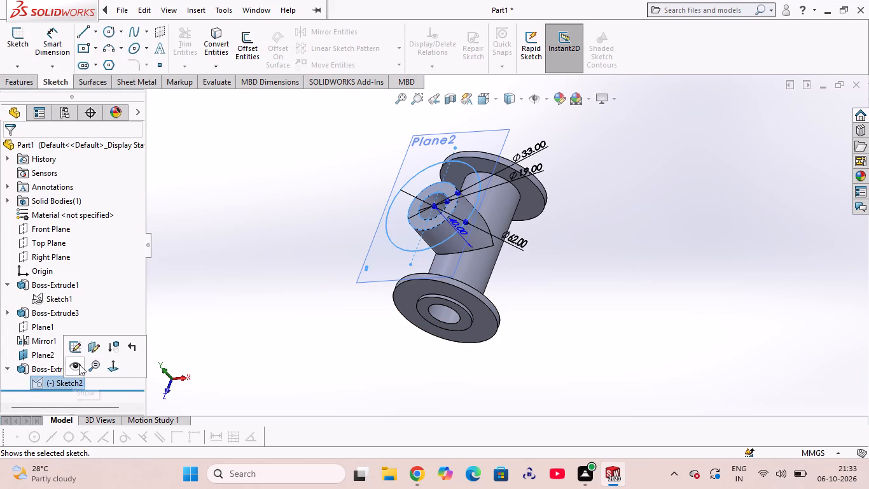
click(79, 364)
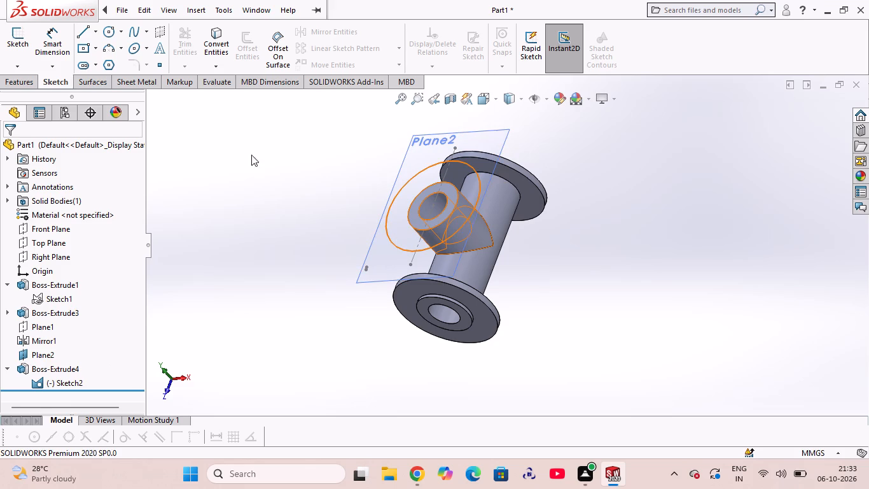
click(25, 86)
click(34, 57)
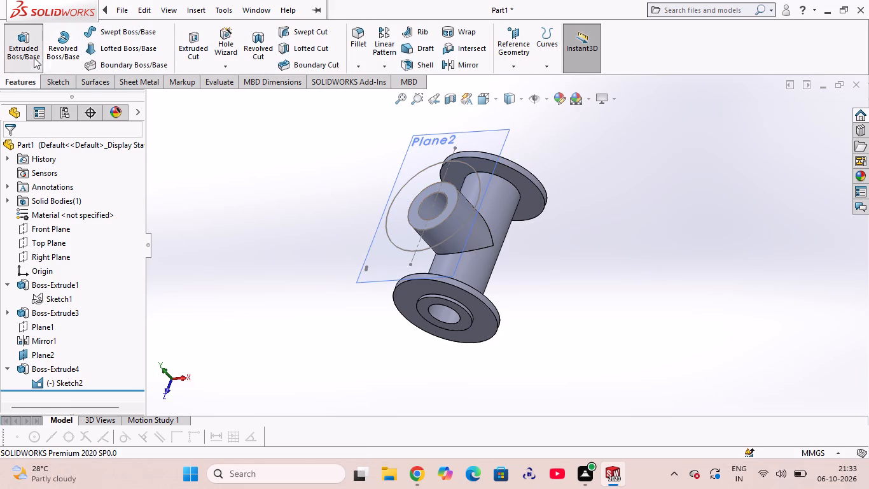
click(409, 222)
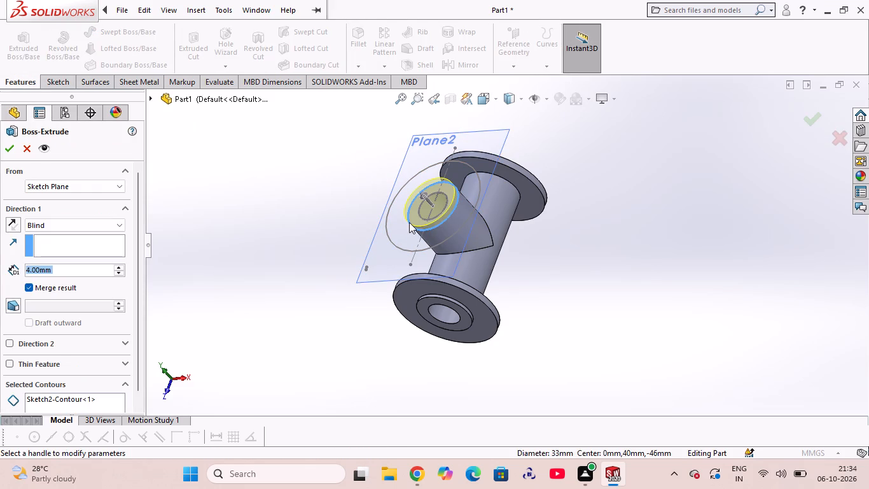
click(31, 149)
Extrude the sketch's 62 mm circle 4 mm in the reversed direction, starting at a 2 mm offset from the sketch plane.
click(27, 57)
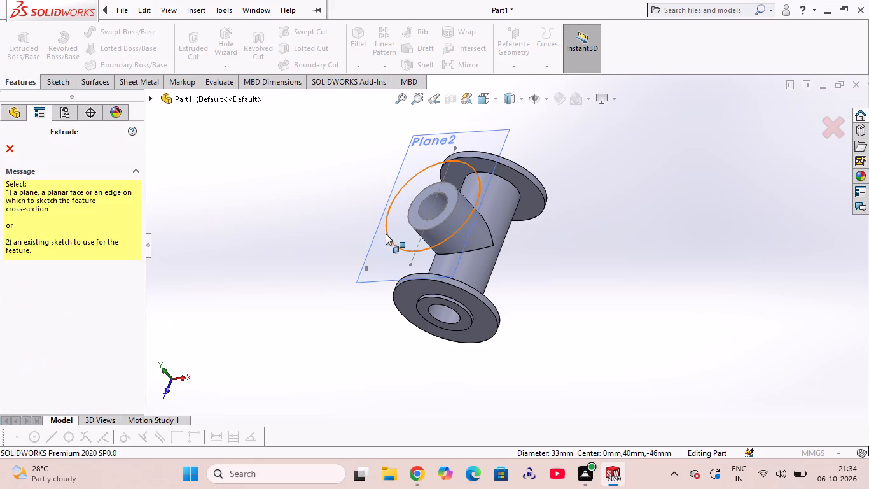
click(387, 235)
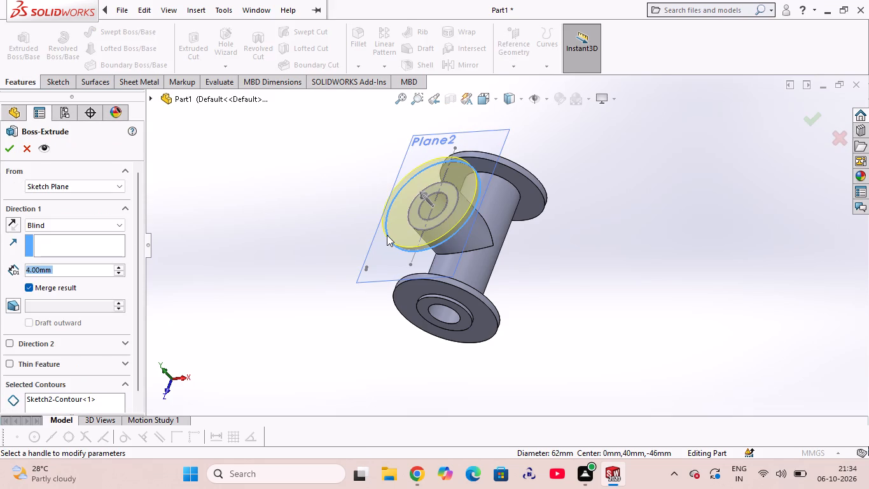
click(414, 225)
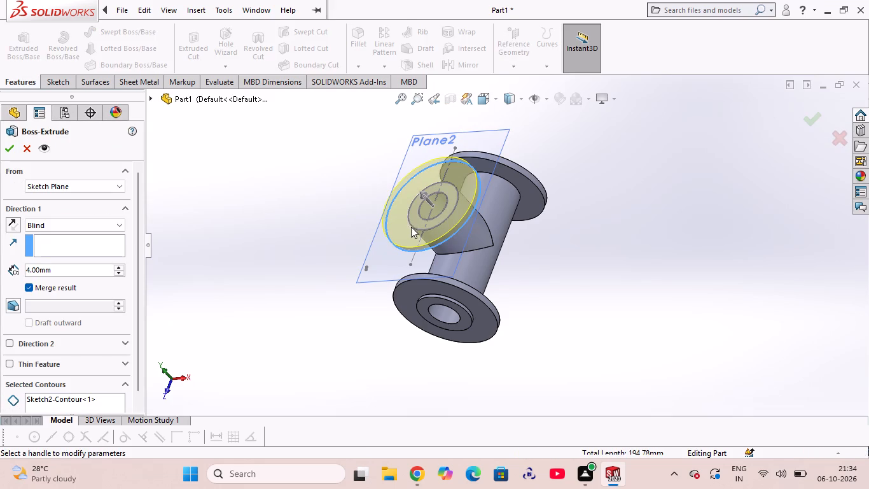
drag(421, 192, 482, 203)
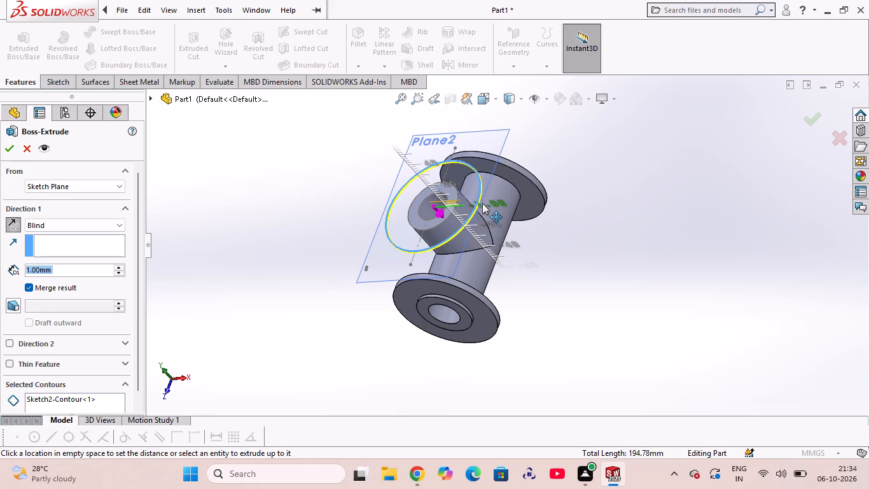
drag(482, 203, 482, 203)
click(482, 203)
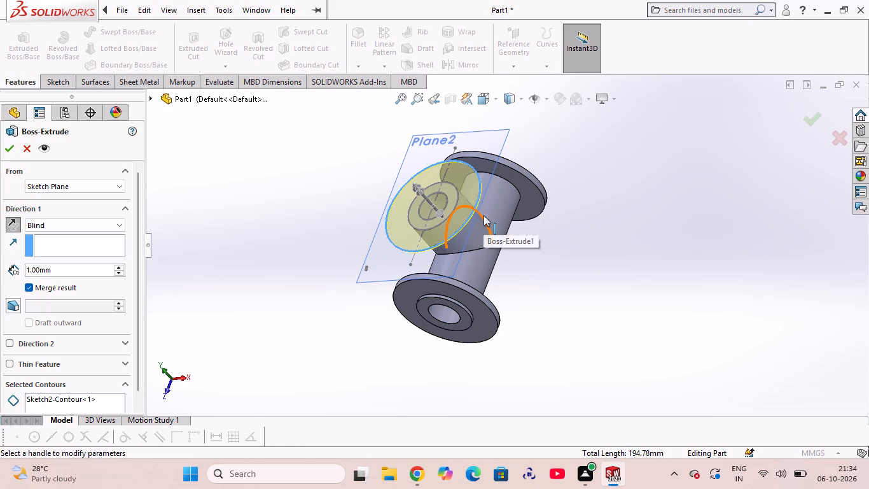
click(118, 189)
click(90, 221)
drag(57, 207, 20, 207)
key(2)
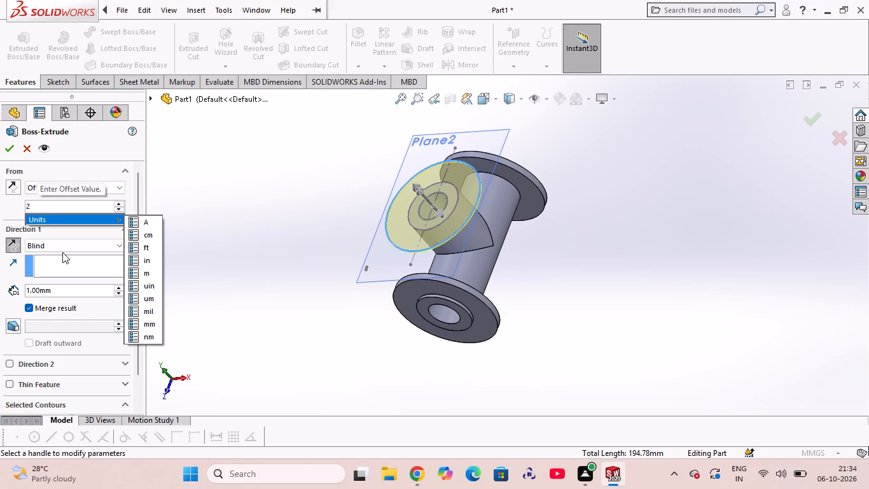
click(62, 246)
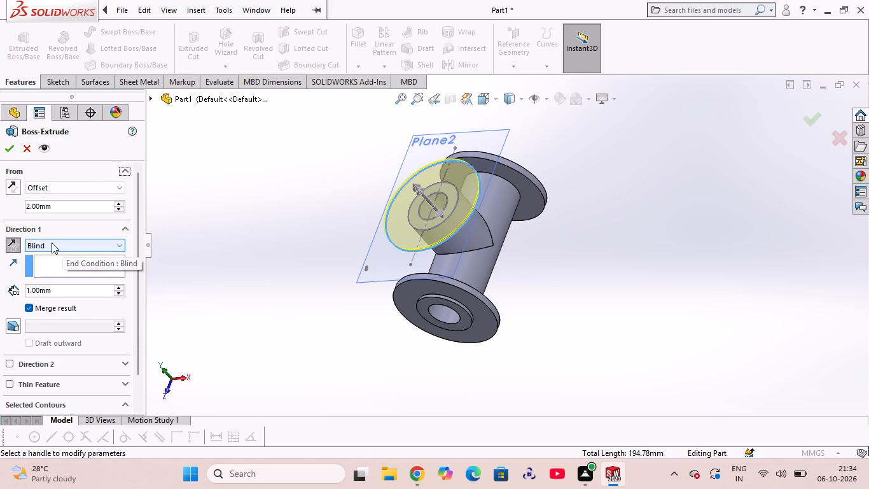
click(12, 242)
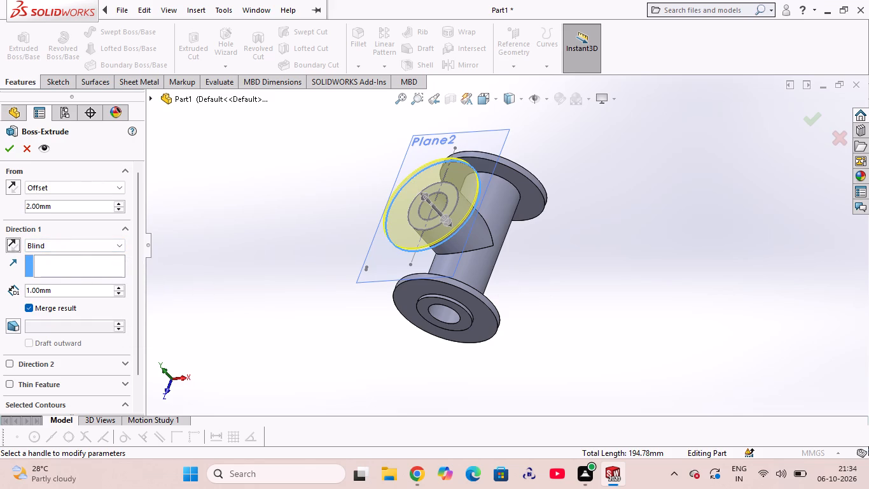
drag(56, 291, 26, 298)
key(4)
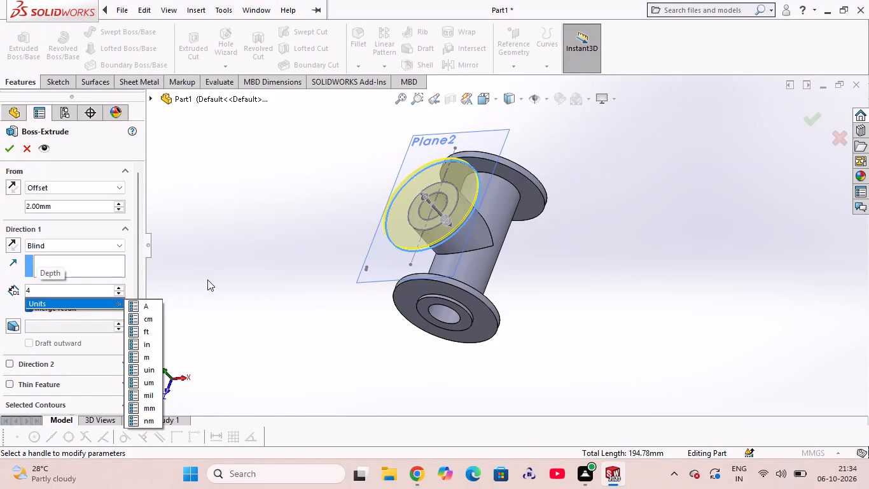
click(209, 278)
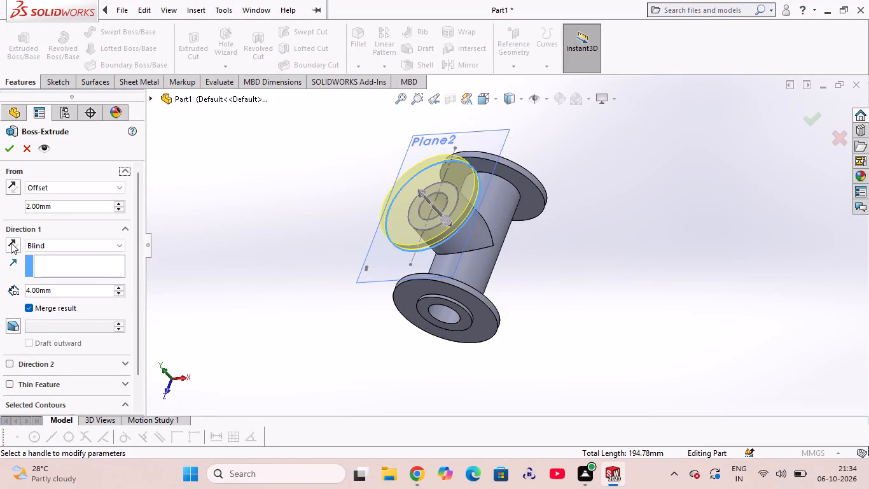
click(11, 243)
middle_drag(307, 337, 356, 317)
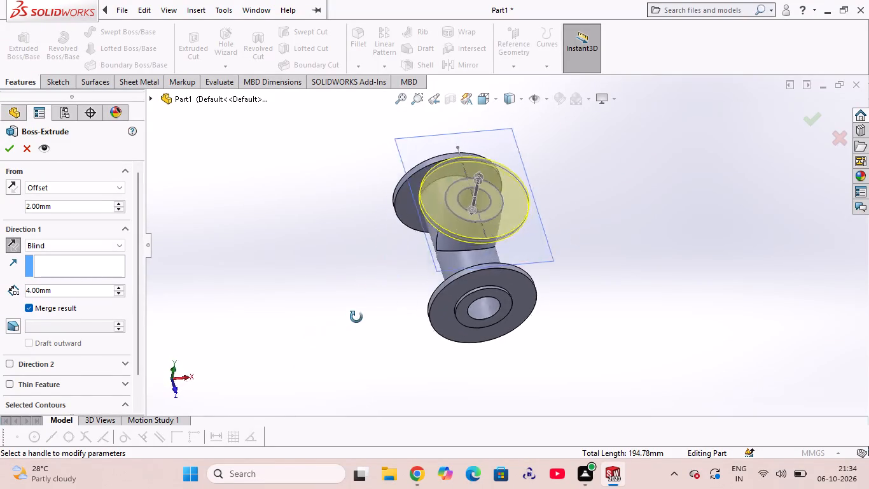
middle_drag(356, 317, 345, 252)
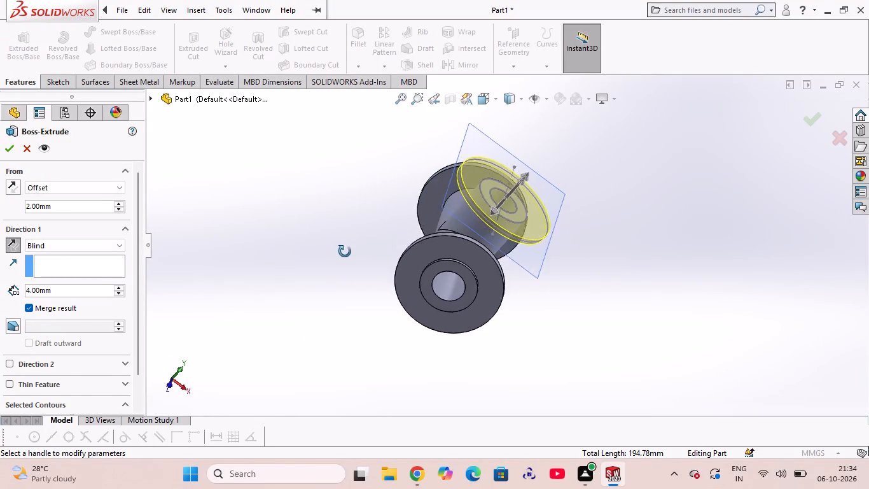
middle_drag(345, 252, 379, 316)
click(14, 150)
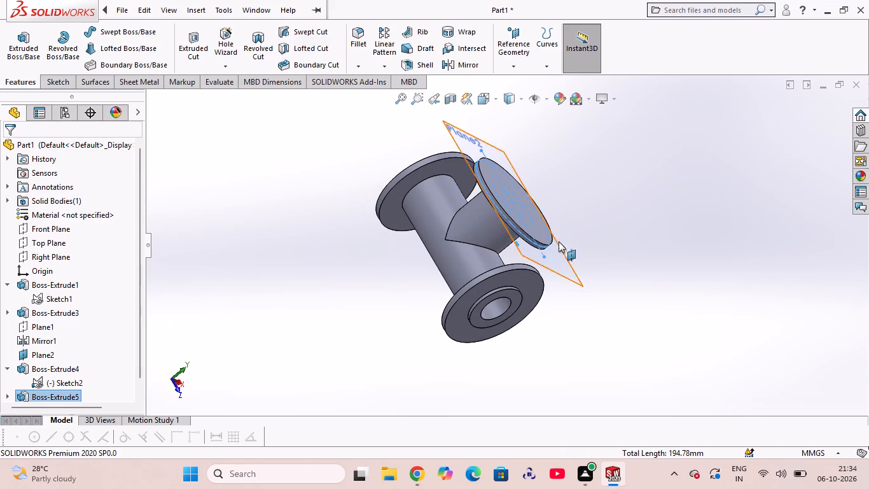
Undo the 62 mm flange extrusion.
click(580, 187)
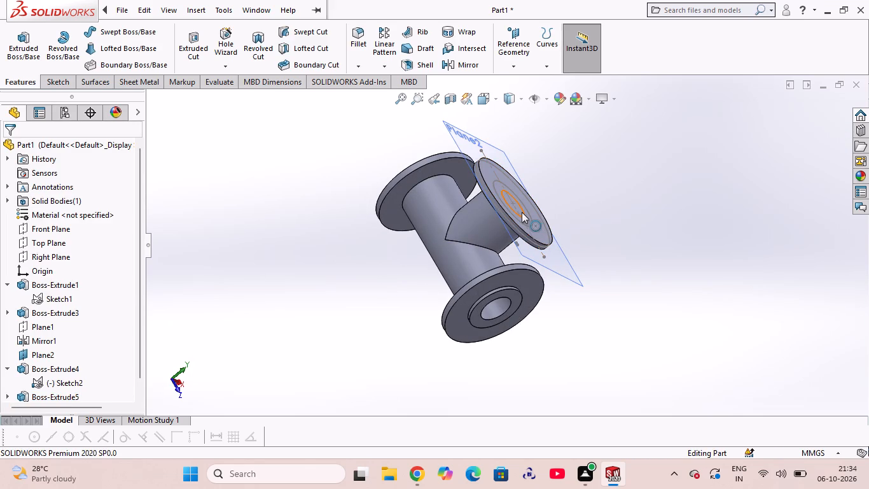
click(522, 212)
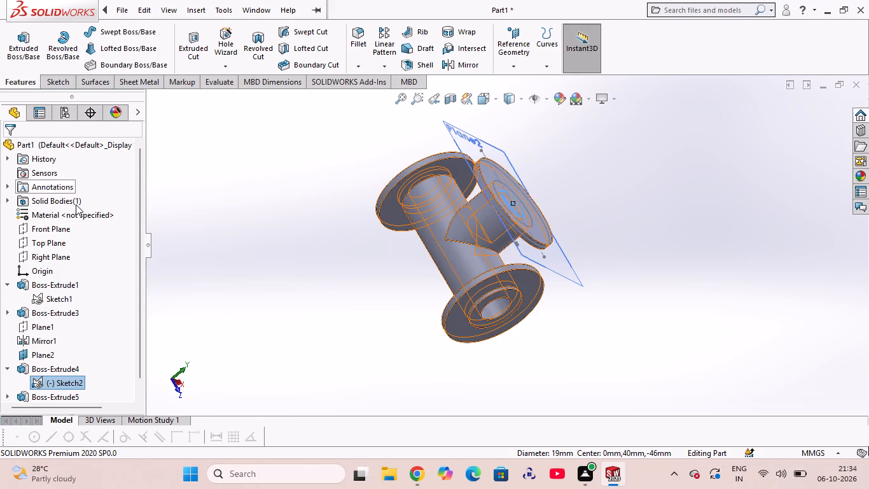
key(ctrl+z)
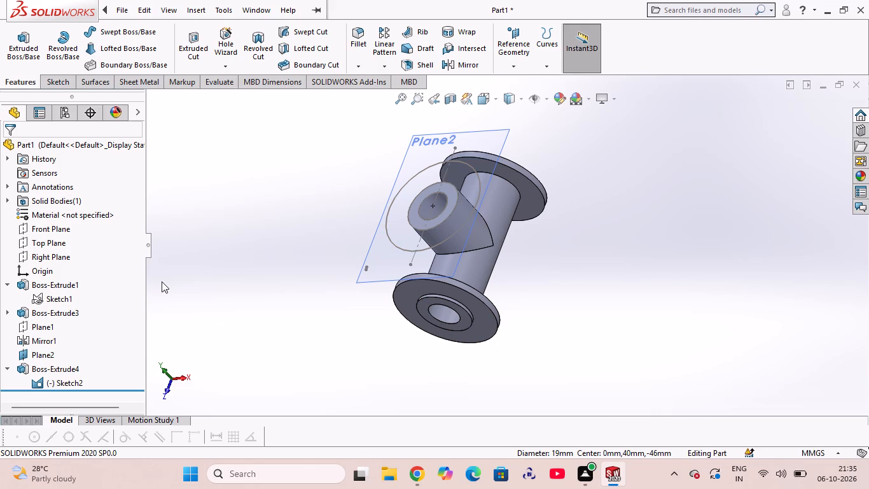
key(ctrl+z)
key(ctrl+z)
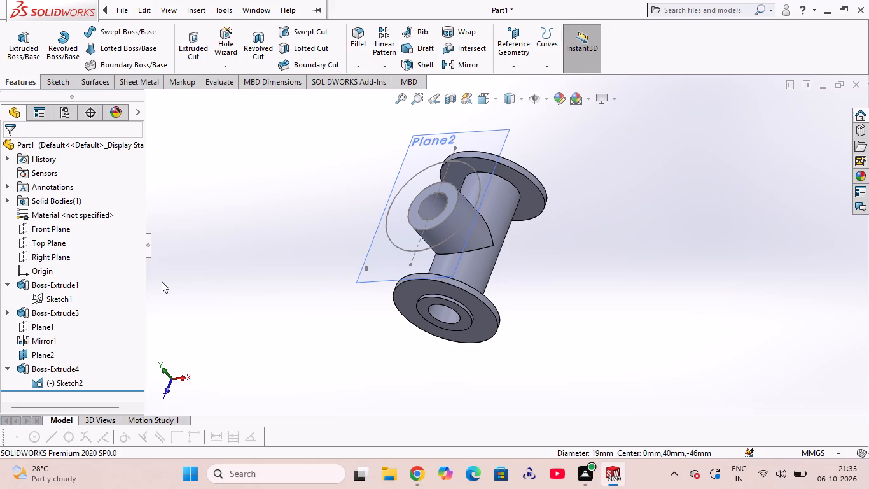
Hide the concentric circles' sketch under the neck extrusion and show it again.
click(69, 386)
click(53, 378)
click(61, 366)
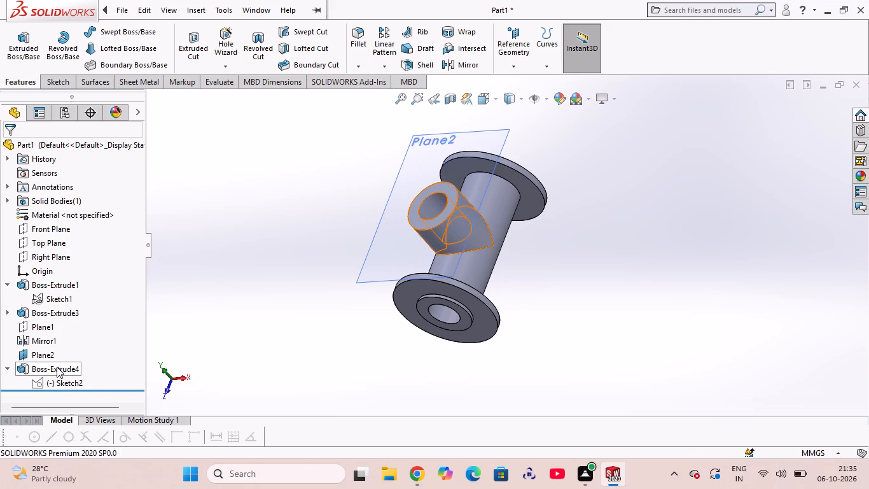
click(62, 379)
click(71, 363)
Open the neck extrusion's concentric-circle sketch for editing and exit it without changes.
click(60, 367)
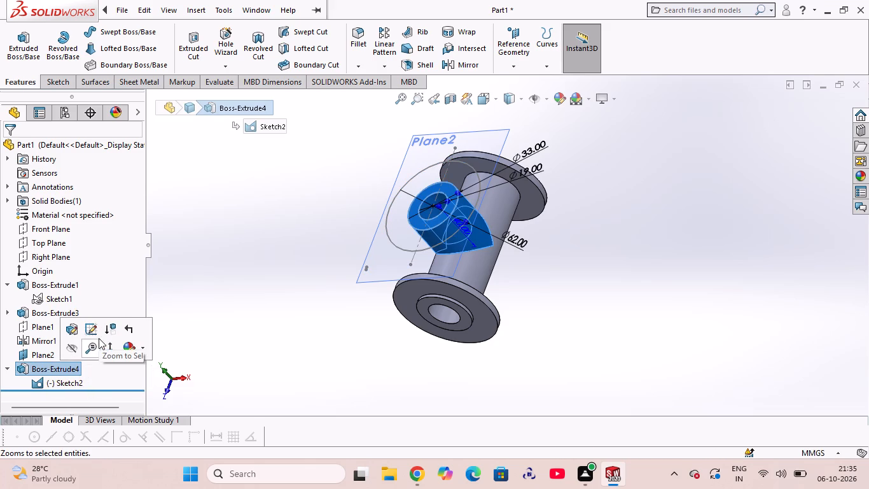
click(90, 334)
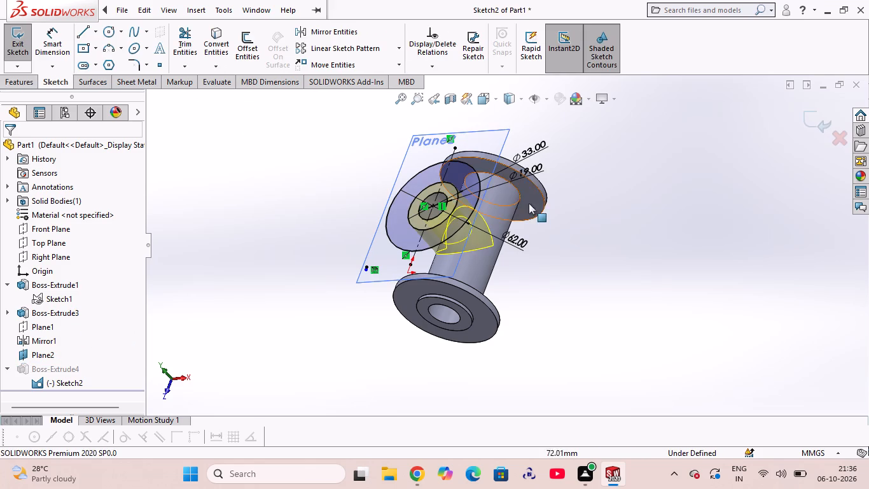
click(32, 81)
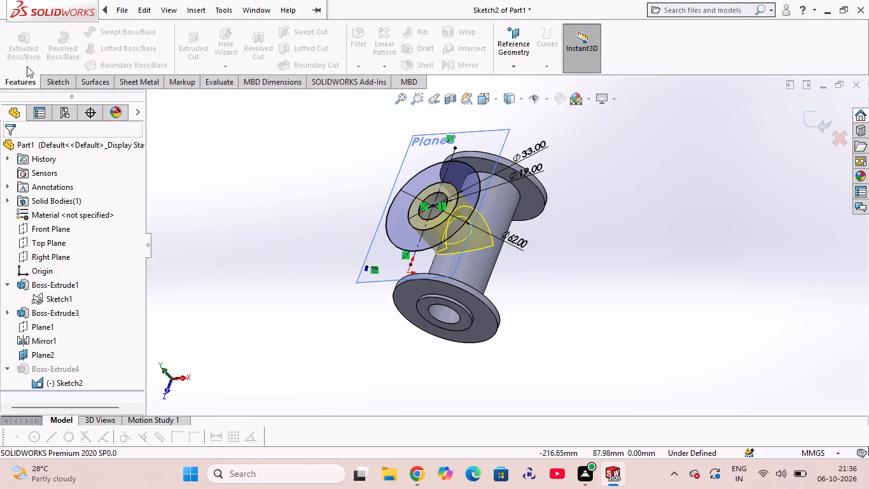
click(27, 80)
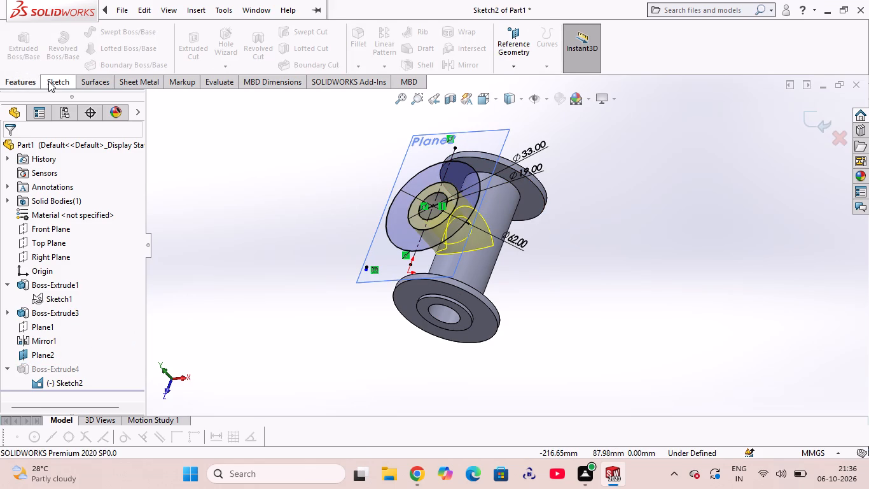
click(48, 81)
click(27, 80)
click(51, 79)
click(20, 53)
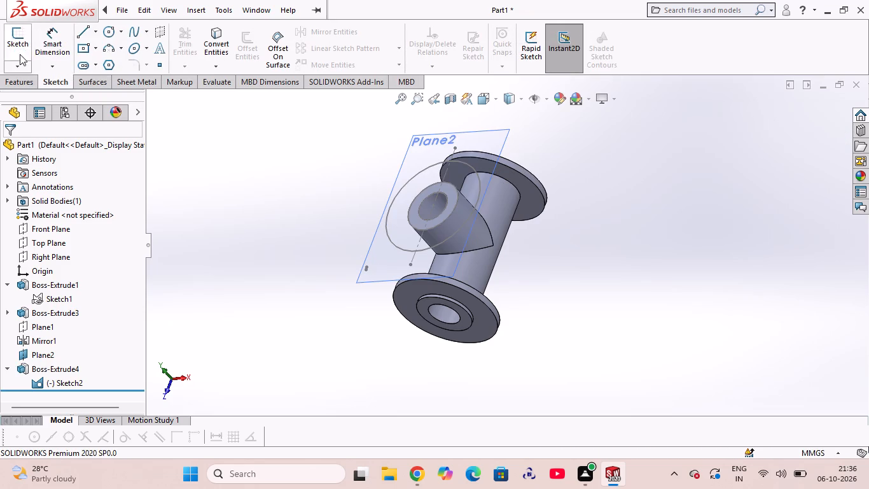
Start a new boss extrusion at the neck's open end, opening a new sketch on Plane2.
click(24, 80)
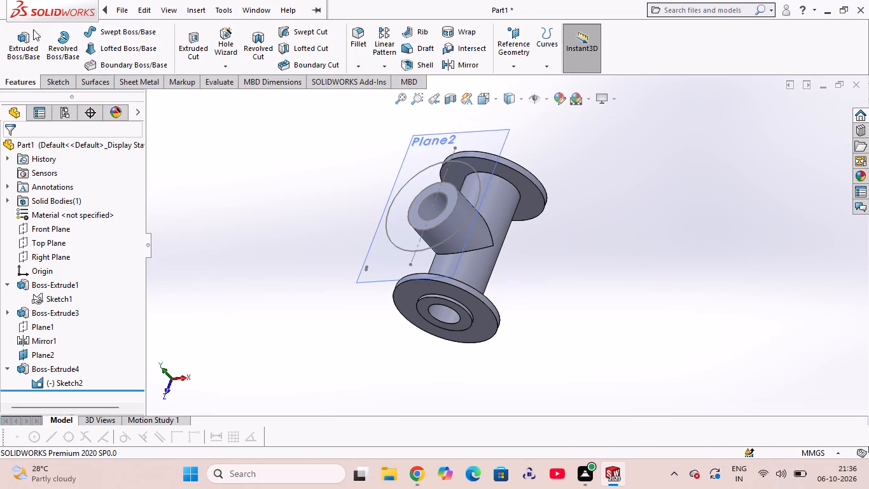
click(22, 50)
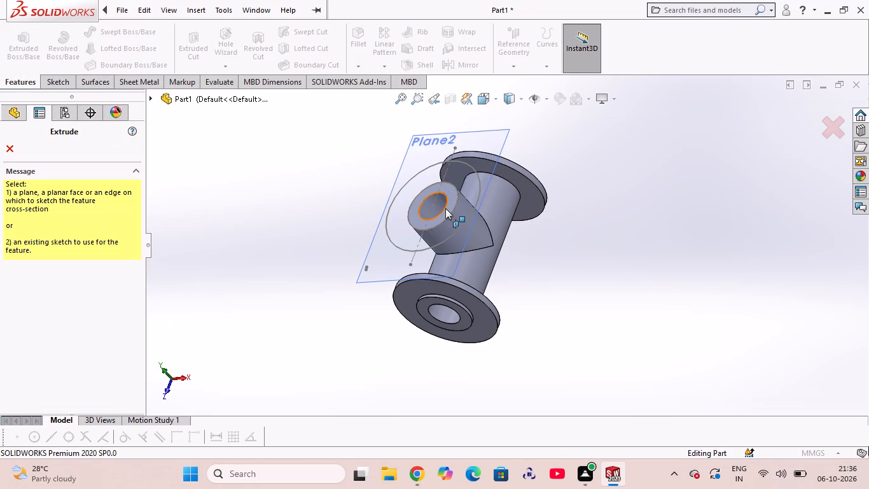
click(448, 213)
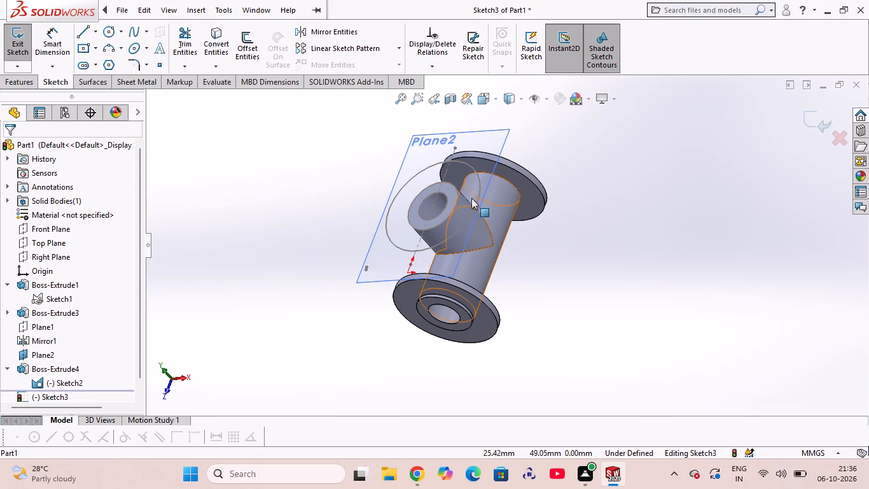
click(27, 76)
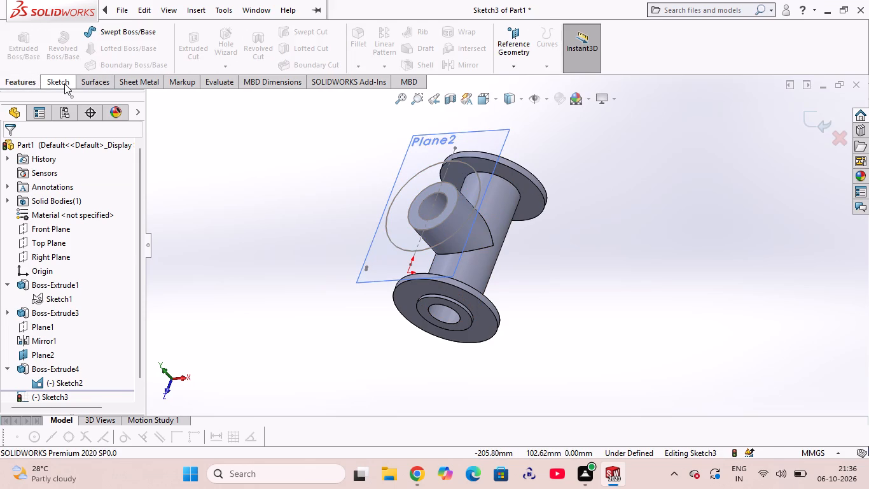
click(64, 83)
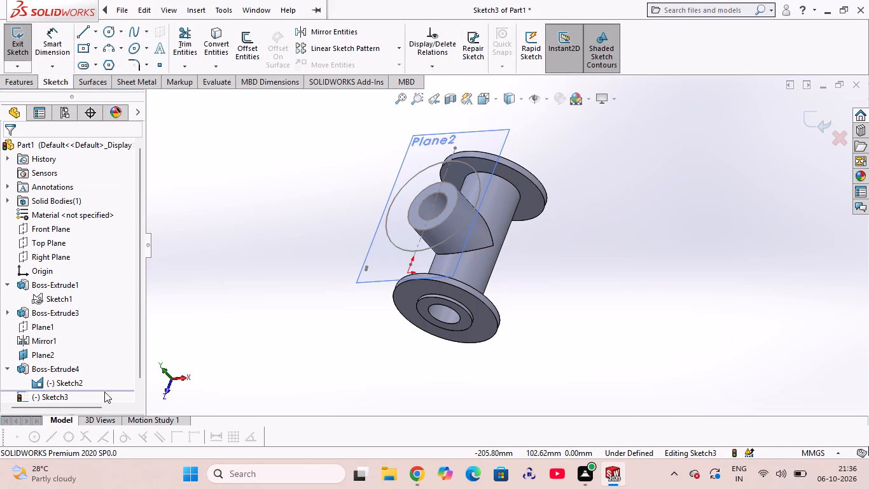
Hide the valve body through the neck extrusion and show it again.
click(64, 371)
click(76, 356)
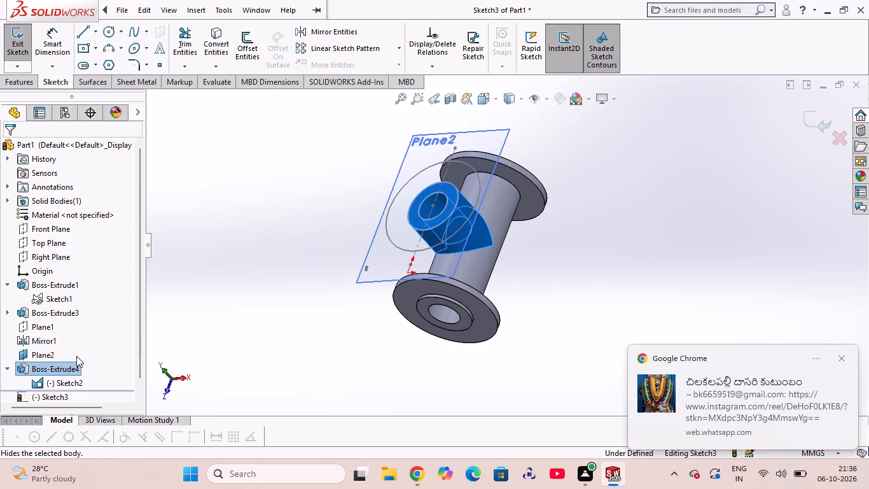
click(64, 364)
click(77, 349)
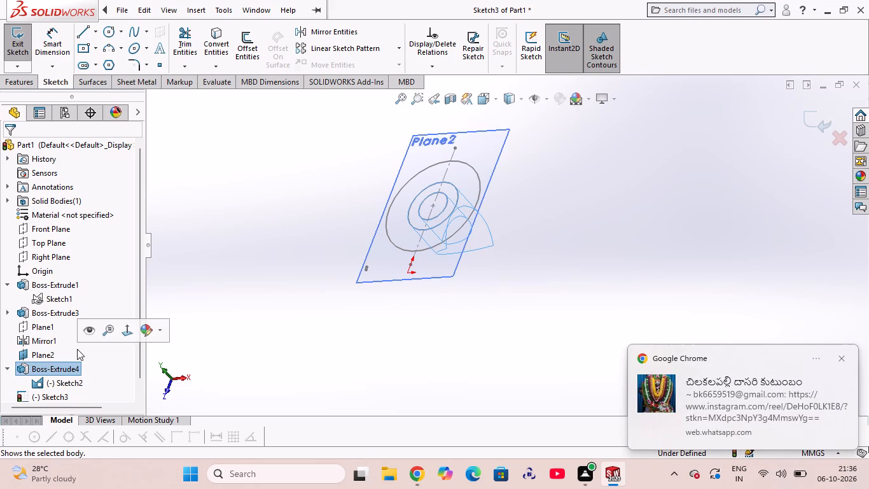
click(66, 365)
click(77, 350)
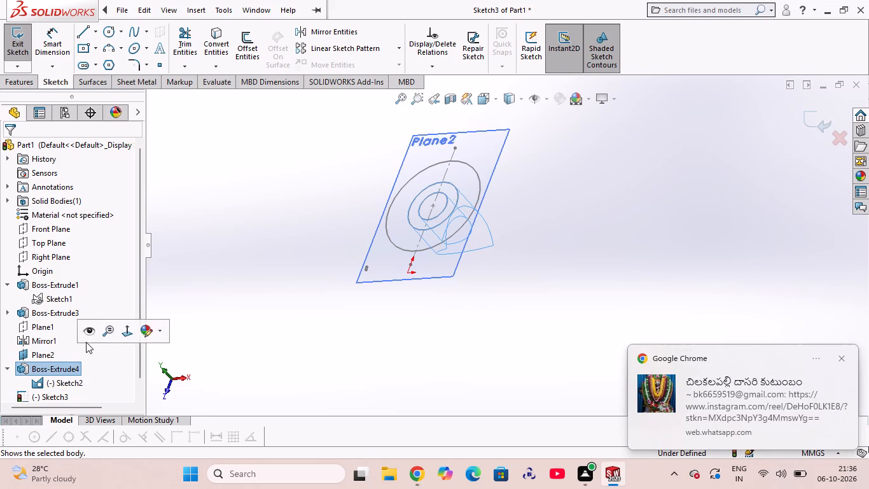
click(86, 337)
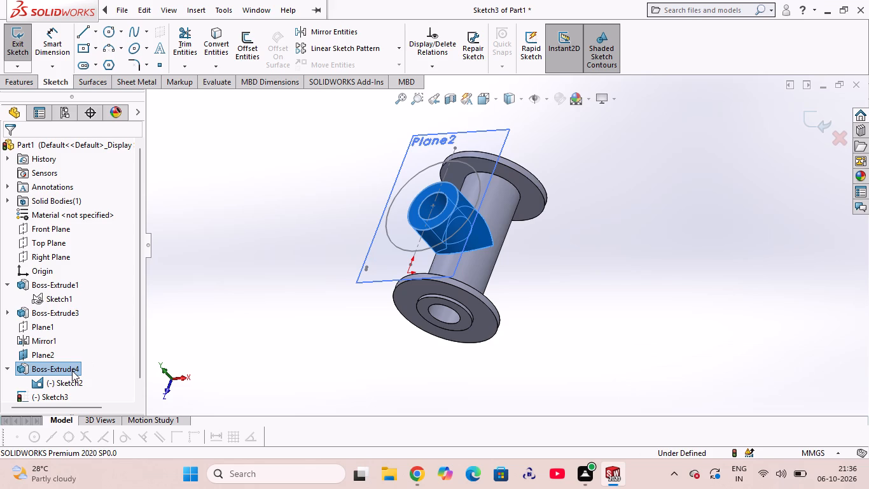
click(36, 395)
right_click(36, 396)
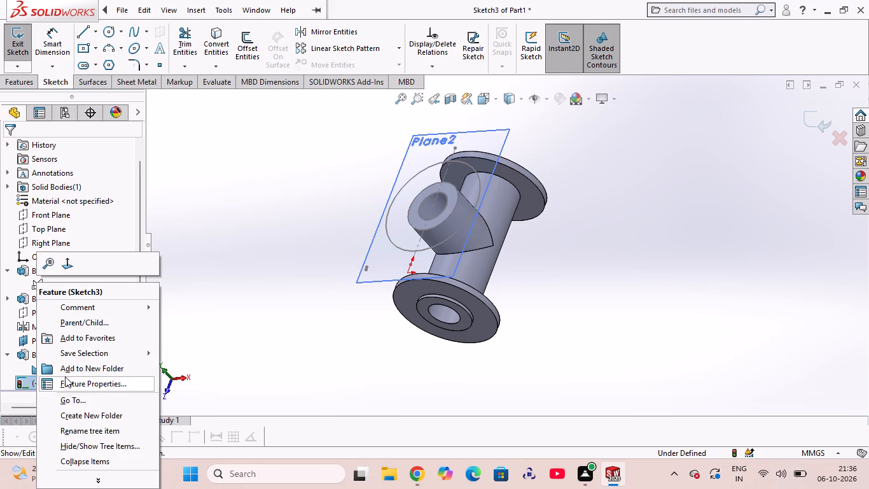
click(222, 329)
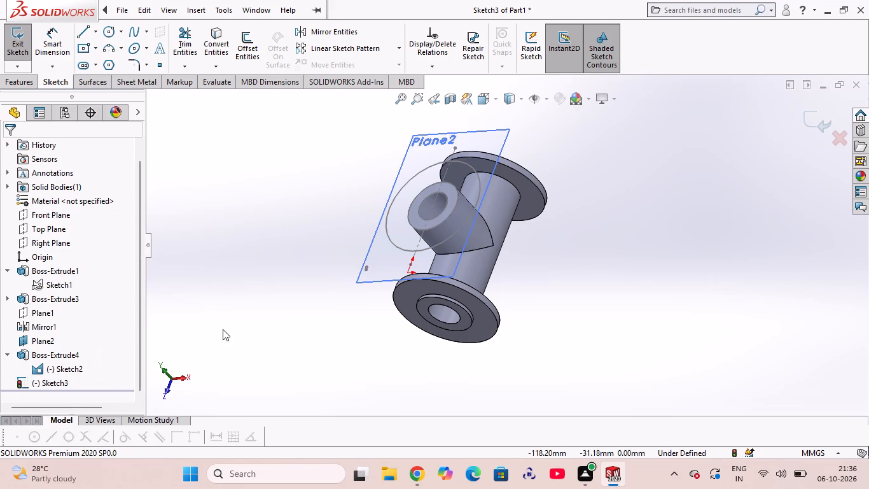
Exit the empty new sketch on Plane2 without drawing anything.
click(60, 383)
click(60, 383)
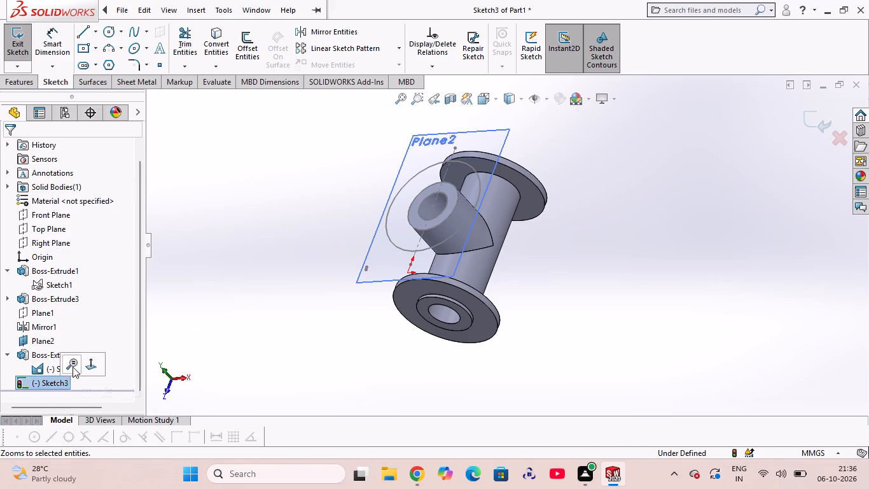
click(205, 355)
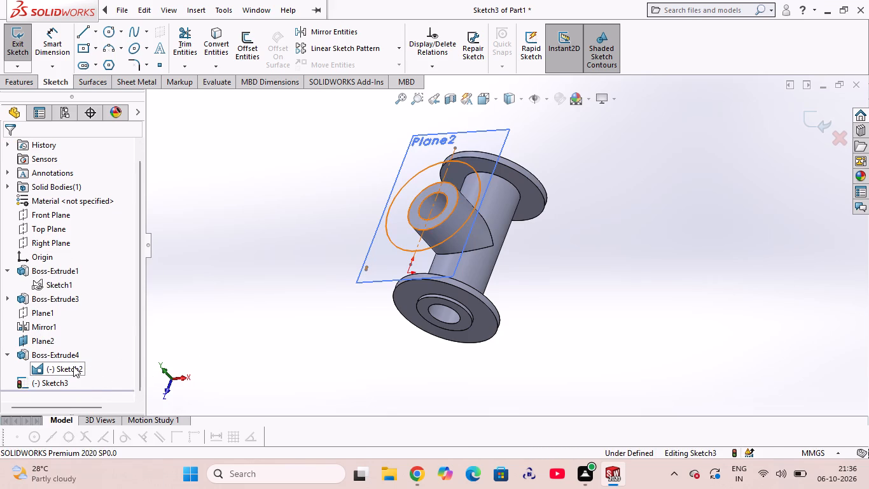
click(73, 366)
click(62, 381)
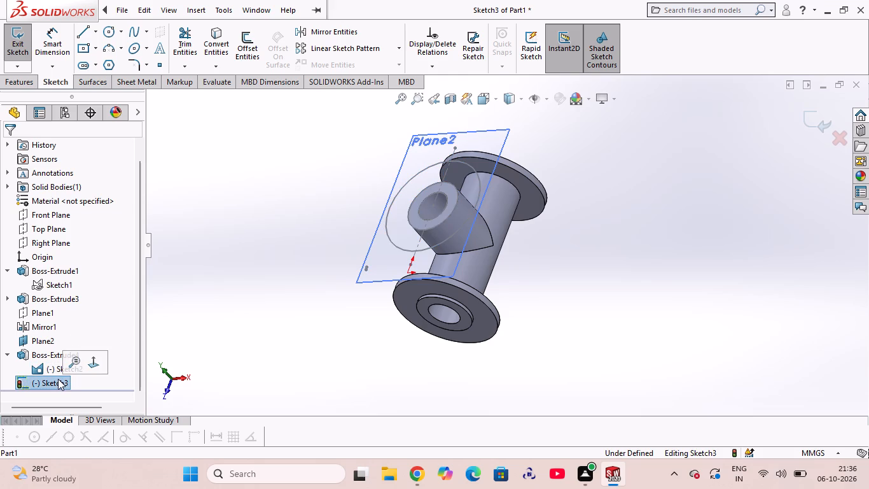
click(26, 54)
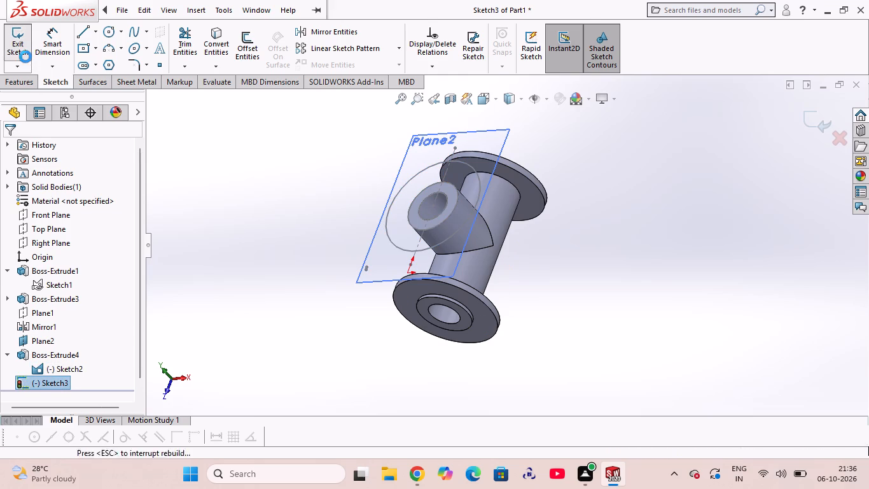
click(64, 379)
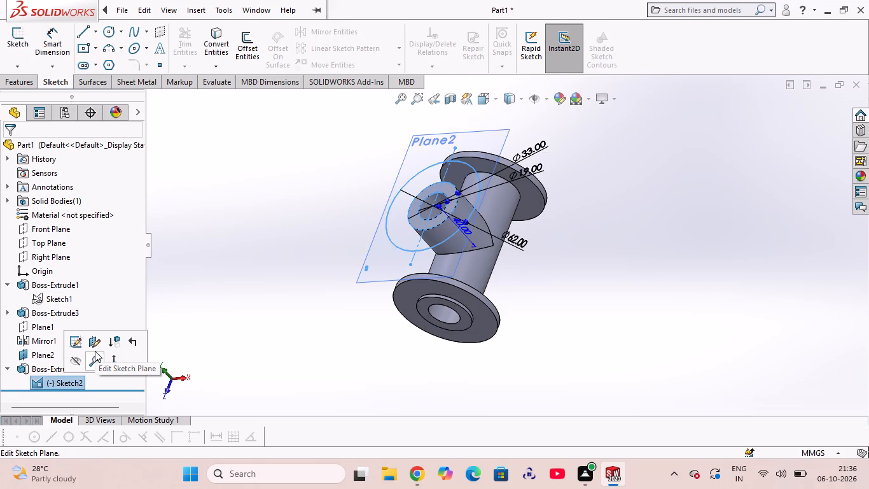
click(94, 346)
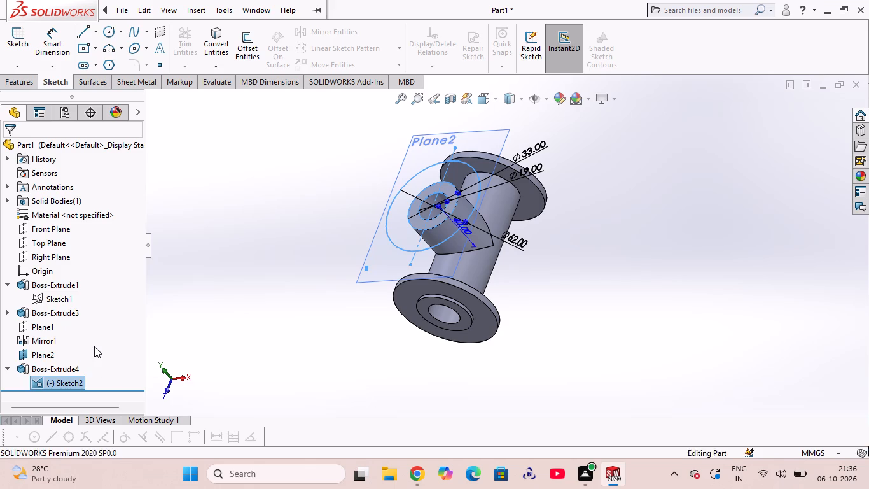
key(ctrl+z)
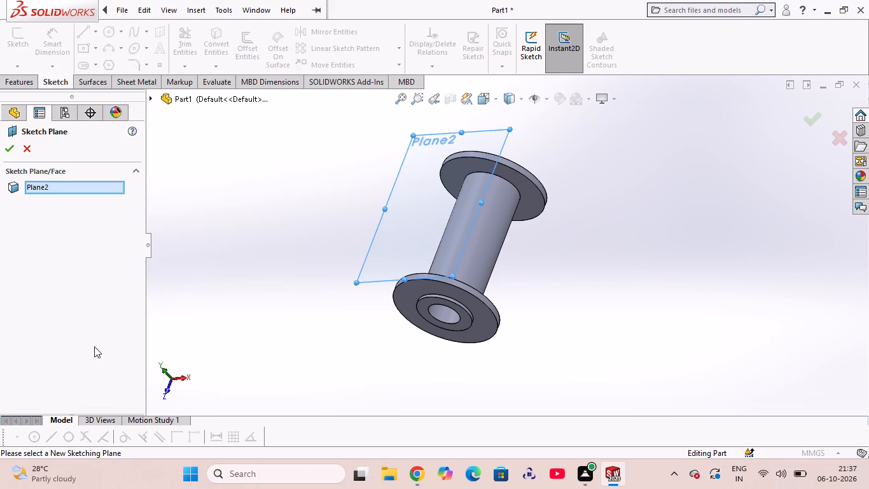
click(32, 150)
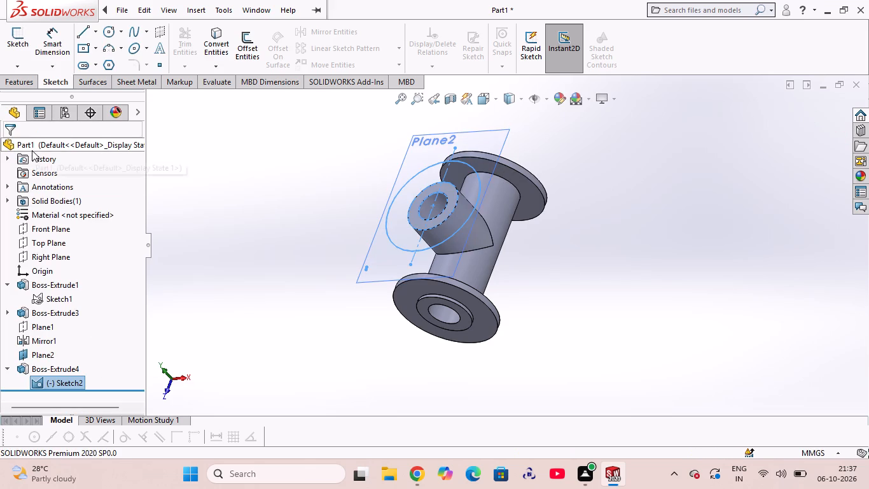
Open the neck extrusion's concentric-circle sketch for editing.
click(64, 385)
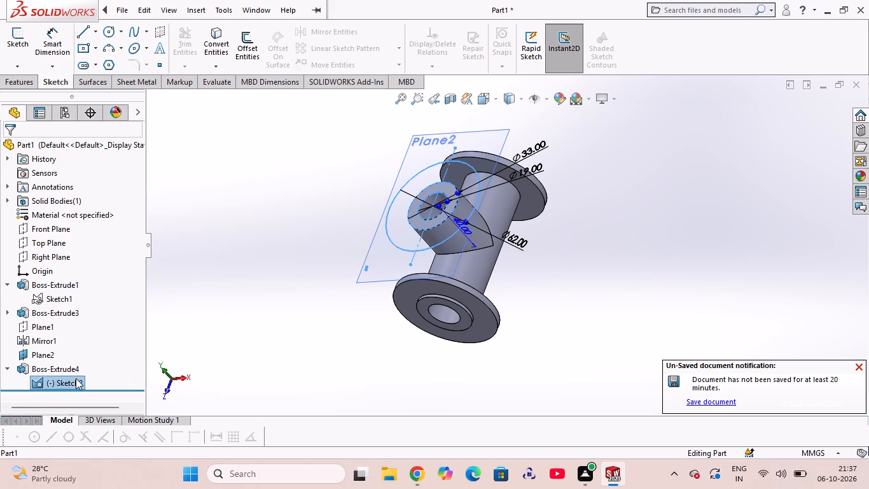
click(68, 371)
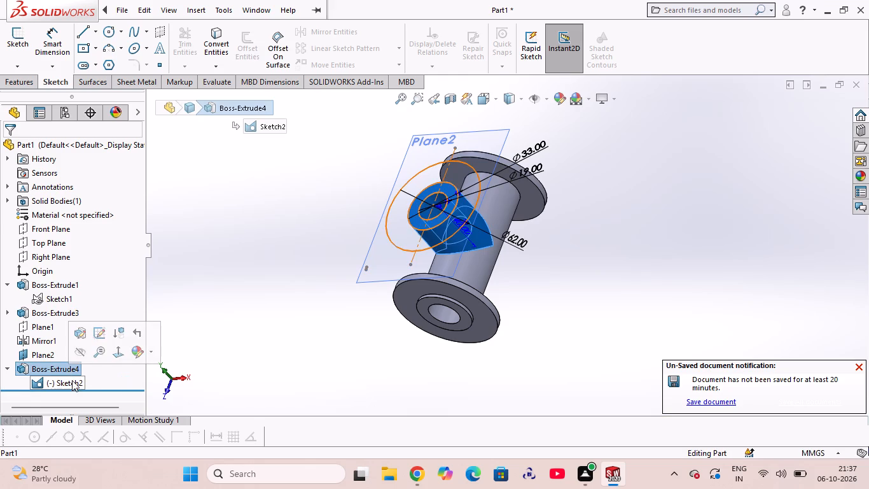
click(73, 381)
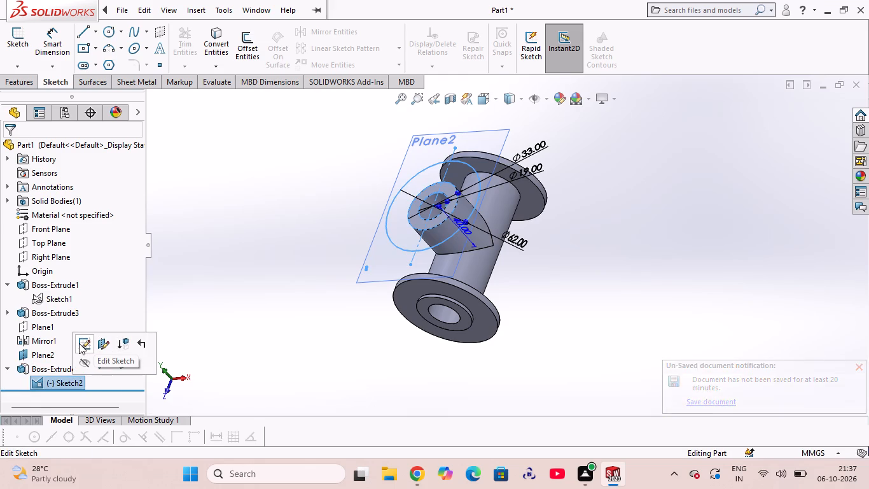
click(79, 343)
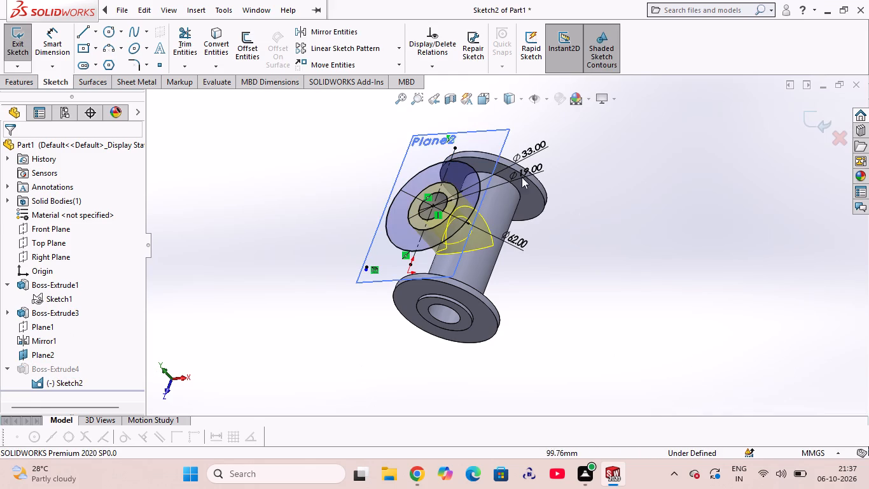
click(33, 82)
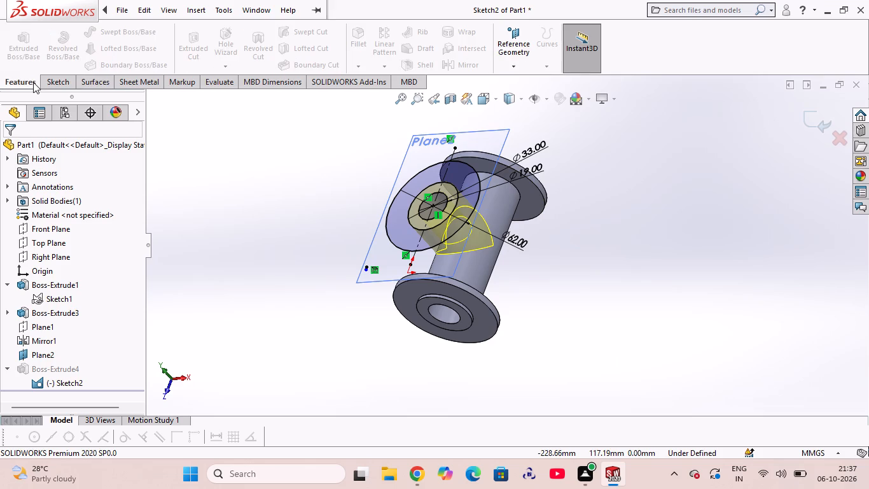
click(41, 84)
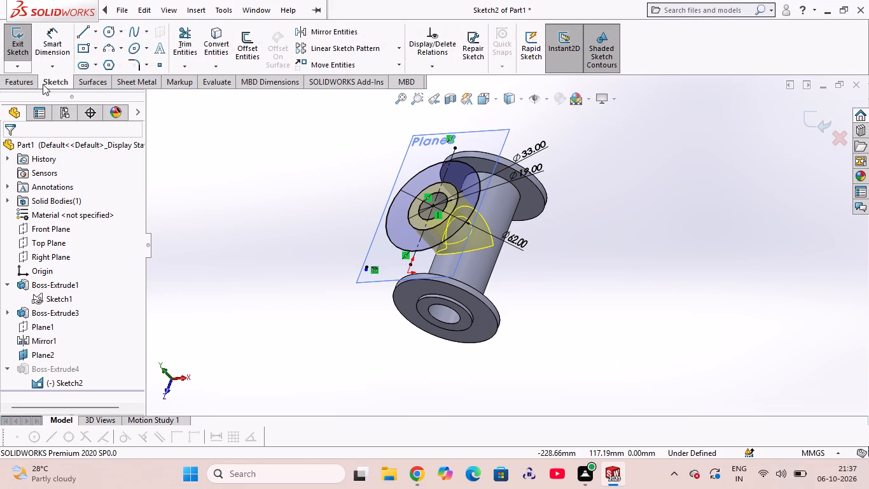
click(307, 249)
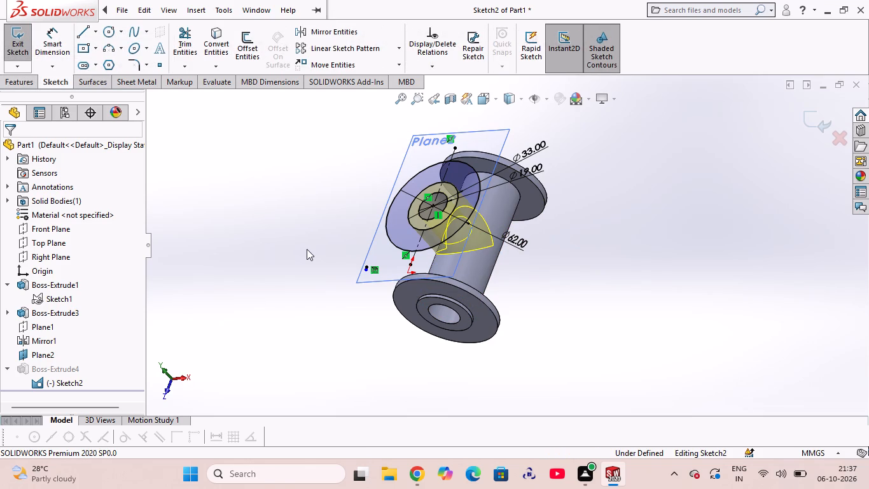
Examine the concentric circles on Plane2 and the neck preview against the valve body from several angles.
middle_drag(573, 290, 615, 269)
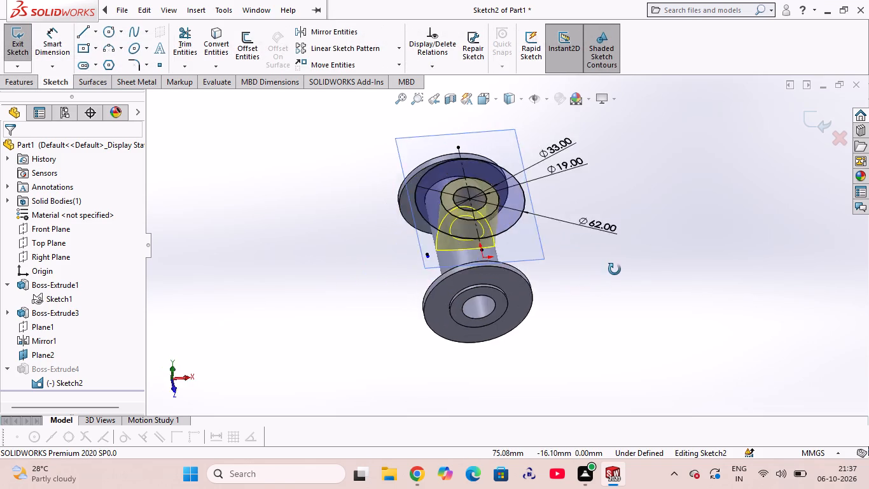
middle_drag(615, 269, 650, 241)
middle_drag(653, 227, 631, 192)
middle_click(658, 318)
middle_drag(658, 318, 616, 330)
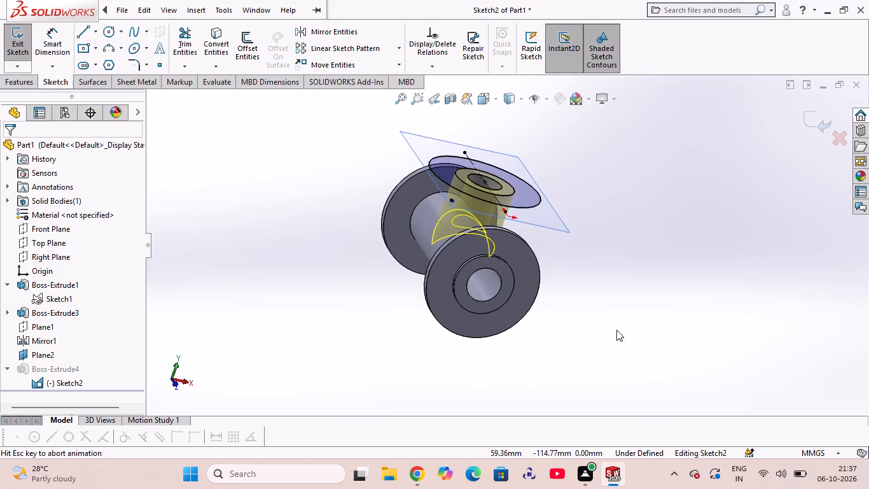
middle_drag(616, 330, 608, 336)
middle_drag(696, 220, 658, 282)
middle_drag(609, 248, 582, 287)
middle_click(582, 287)
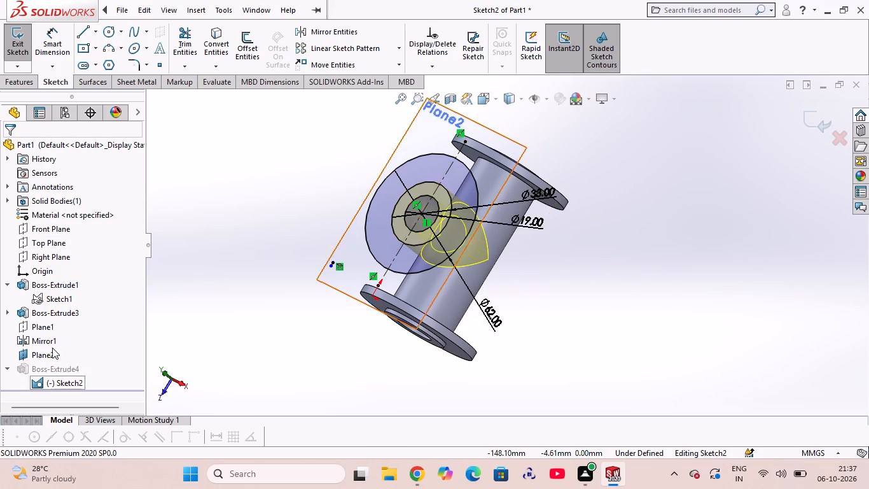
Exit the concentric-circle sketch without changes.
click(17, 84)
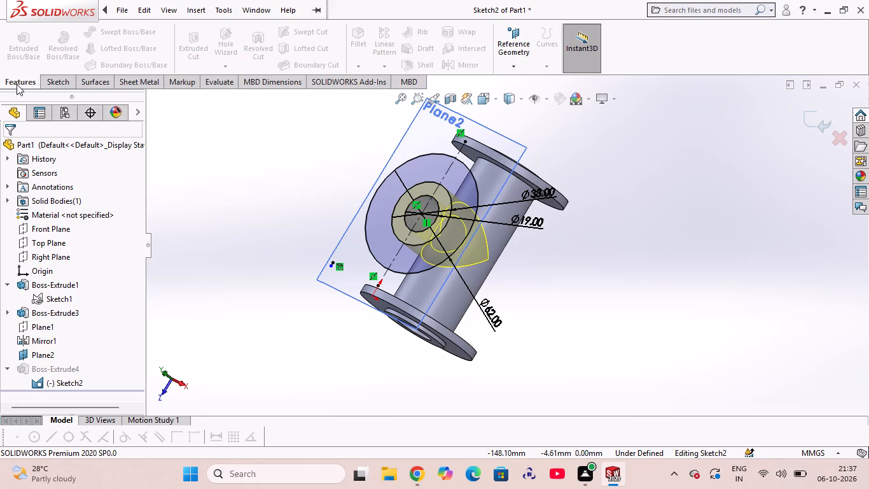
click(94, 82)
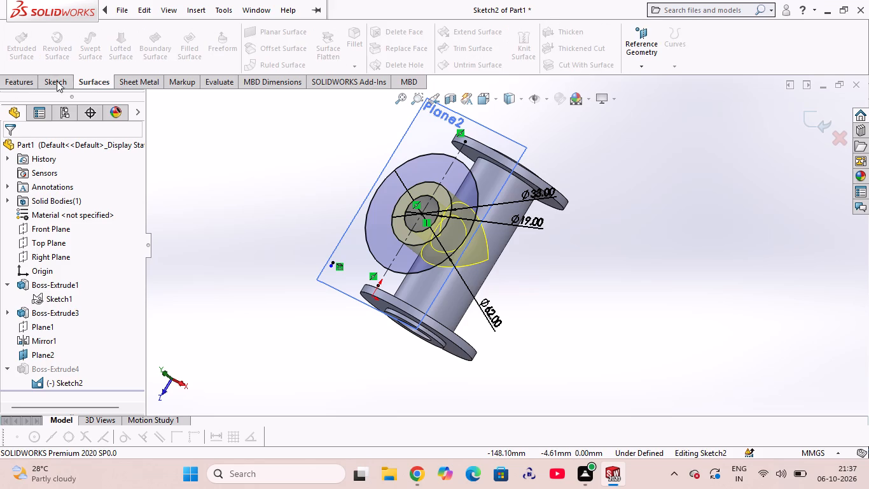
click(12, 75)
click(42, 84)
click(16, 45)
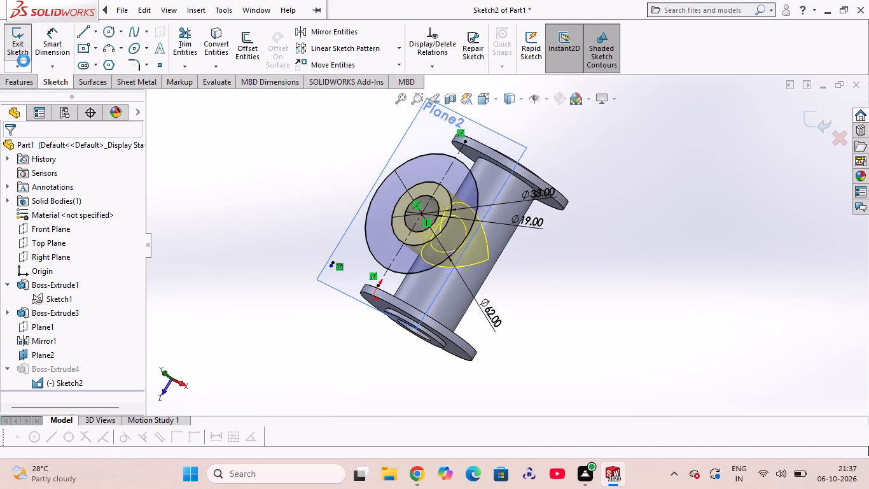
Start a boss extrusion of the 62 mm circle, starting from a 4 mm offset reversed toward the valve body.
click(29, 81)
click(28, 53)
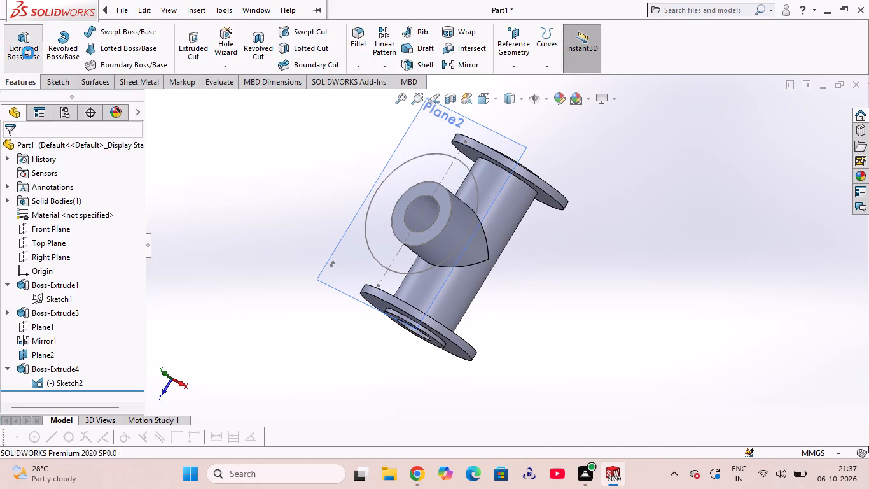
click(429, 155)
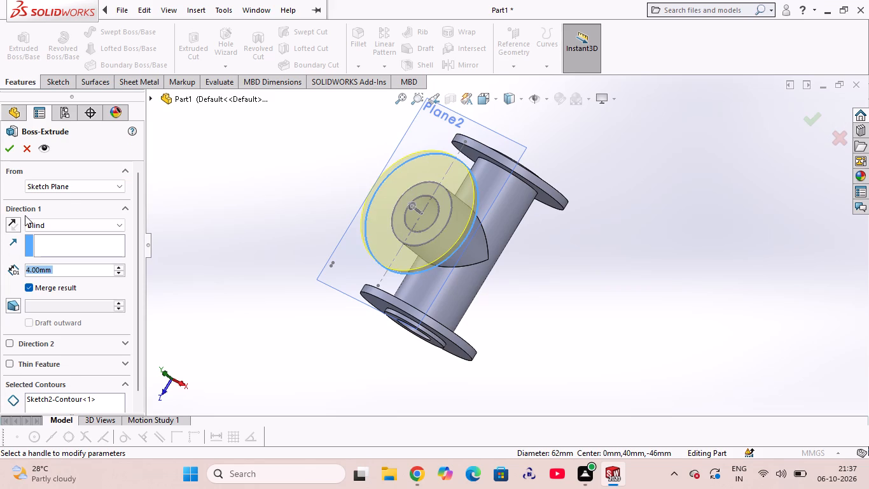
click(69, 182)
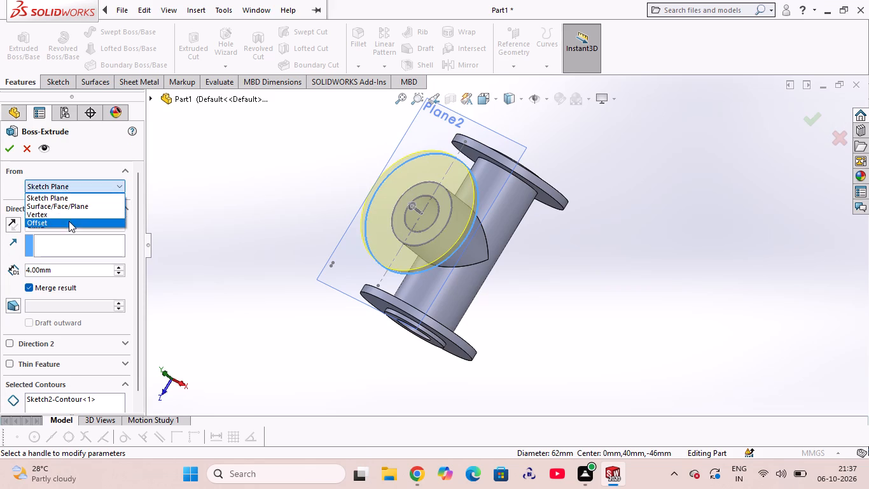
click(69, 221)
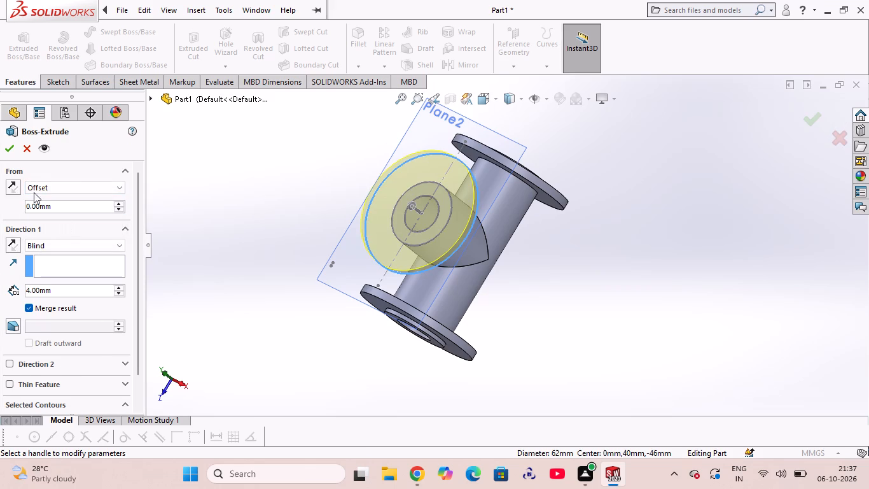
drag(53, 208, 25, 208)
key(2)
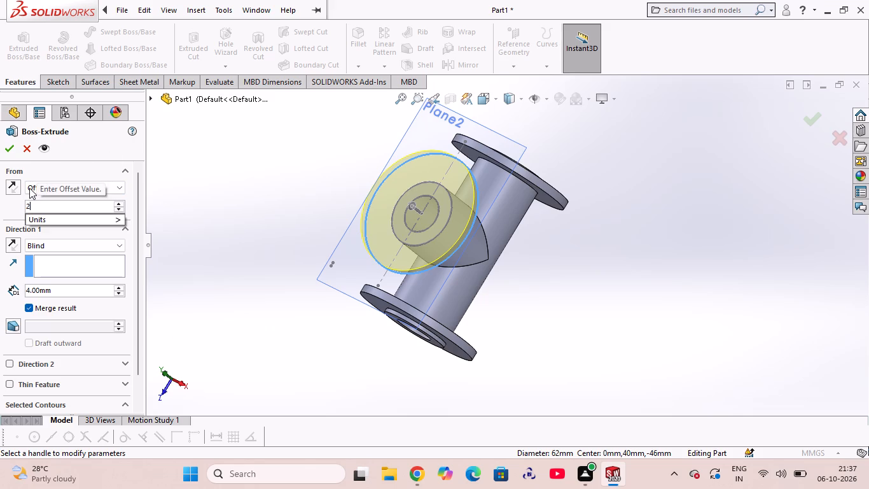
click(10, 181)
click(10, 181)
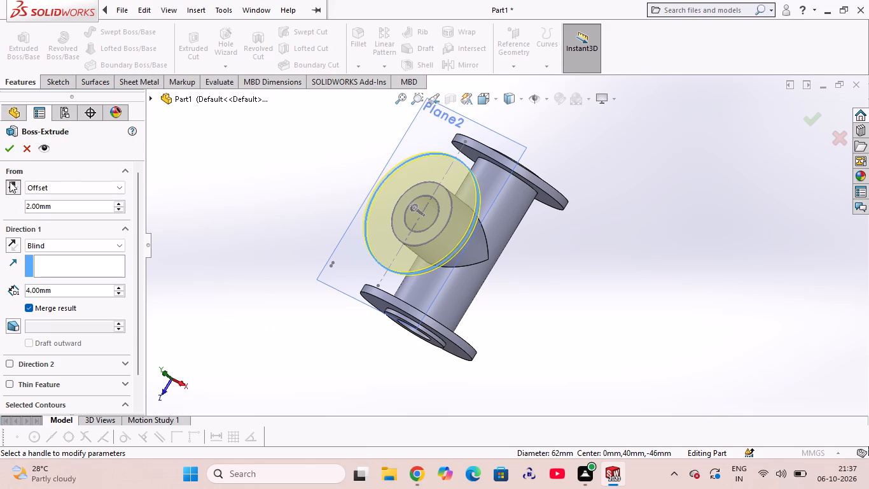
click(31, 206)
key(BackSpace)
key(4)
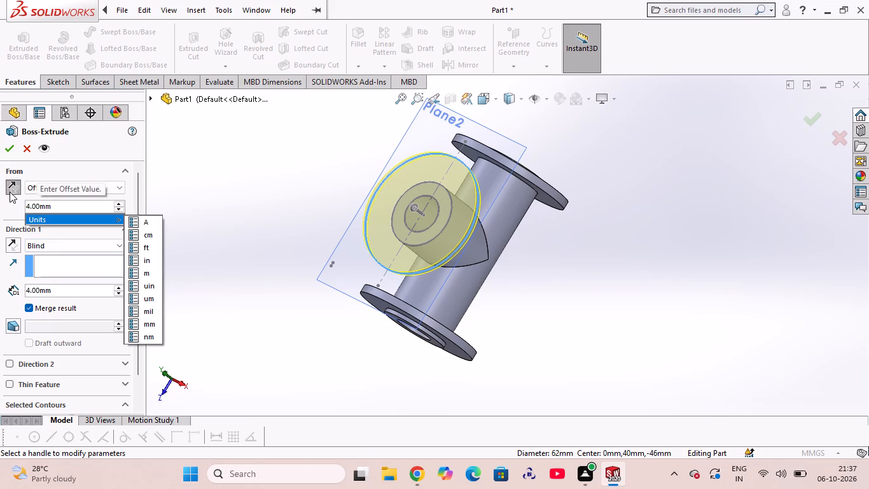
click(274, 199)
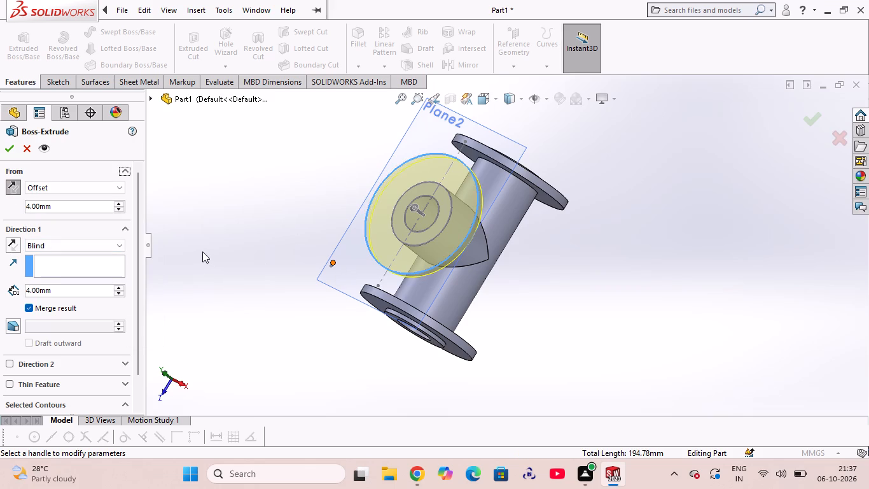
Reverse the 62 mm flange extrusion toward the valve body, pulling its depth to 6 mm.
middle_drag(223, 298, 302, 208)
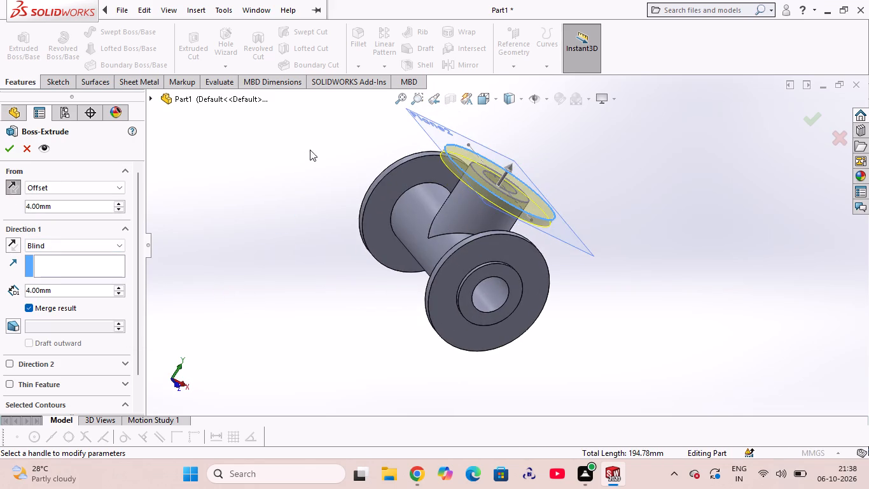
middle_drag(319, 160, 321, 196)
middle_drag(288, 255, 330, 261)
middle_drag(324, 269, 315, 278)
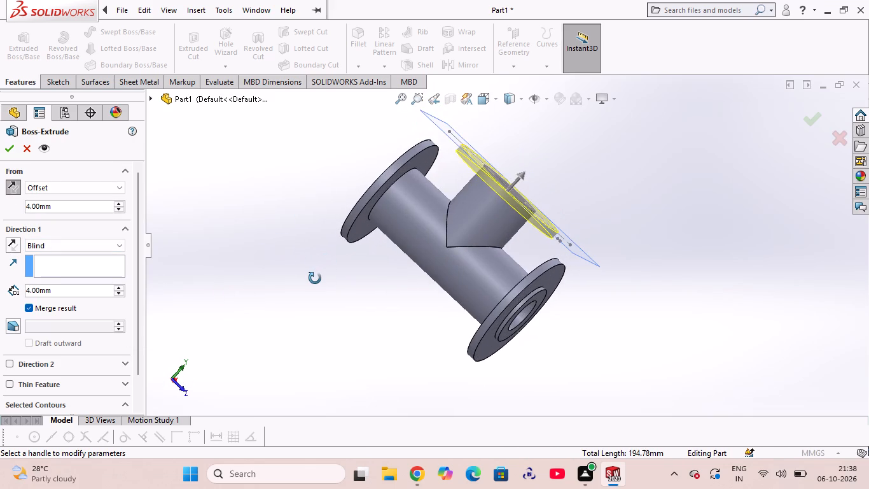
middle_drag(315, 278, 271, 252)
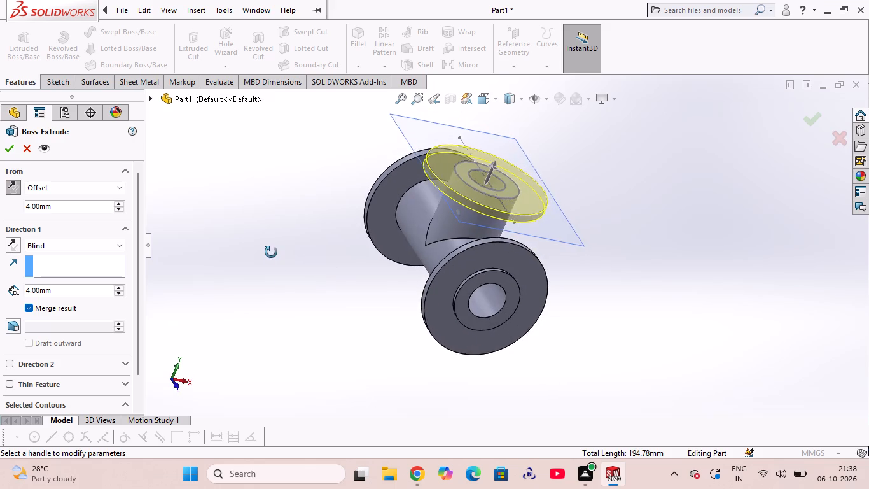
middle_drag(271, 252, 277, 248)
drag(492, 163, 481, 184)
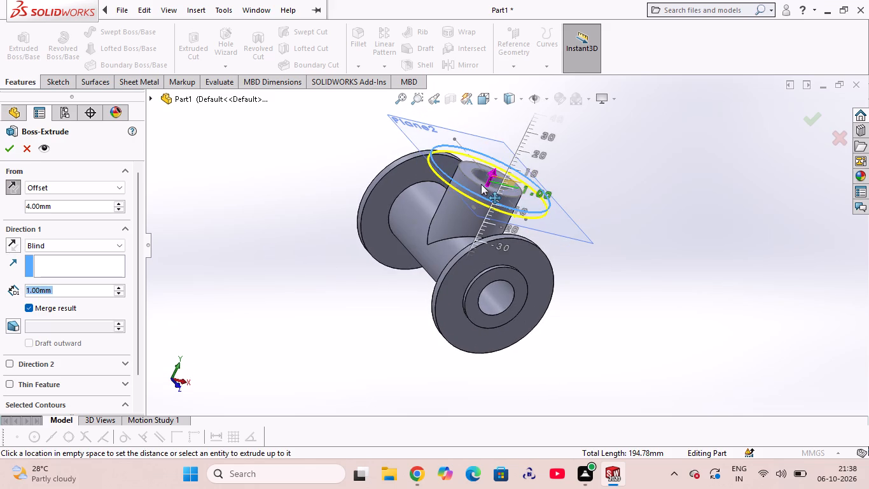
drag(481, 184, 475, 194)
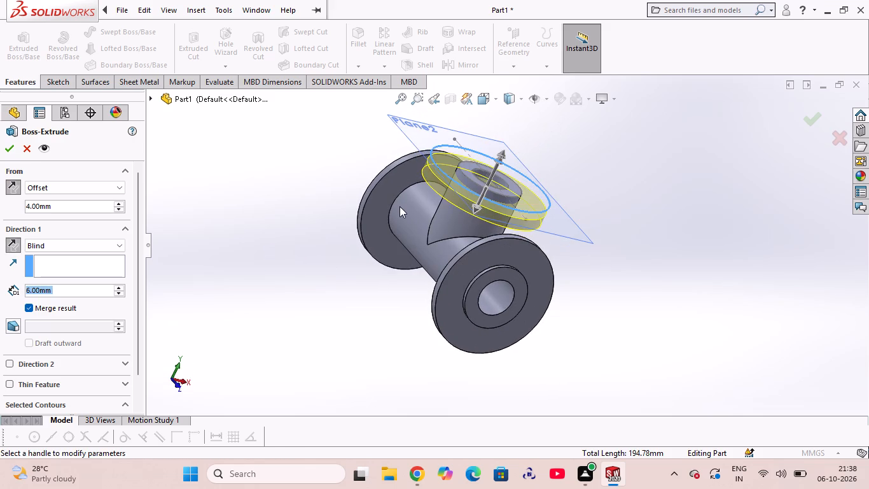
Set the flange extrusion's start offset from the sketch plane to 2 mm.
click(29, 206)
key(BackSpace)
key(2)
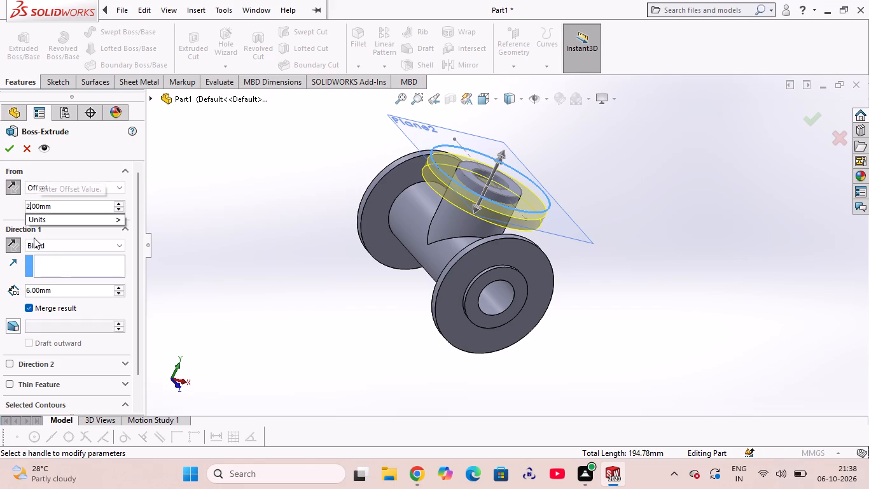
click(165, 243)
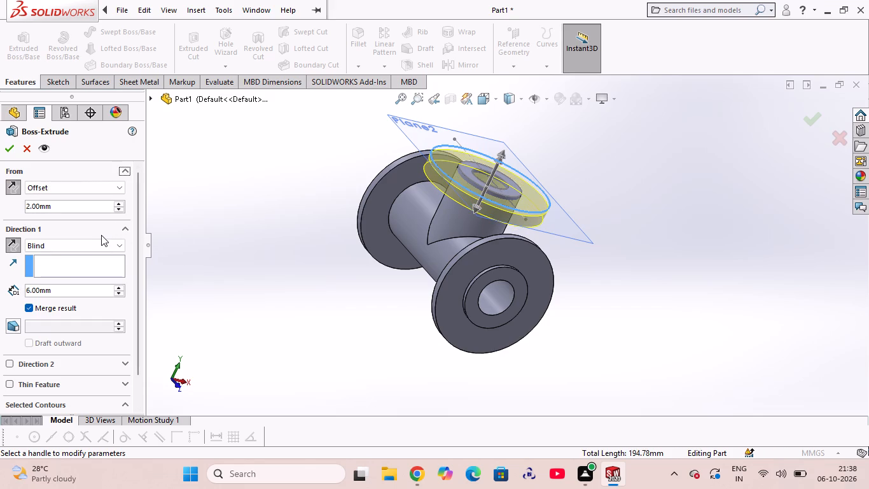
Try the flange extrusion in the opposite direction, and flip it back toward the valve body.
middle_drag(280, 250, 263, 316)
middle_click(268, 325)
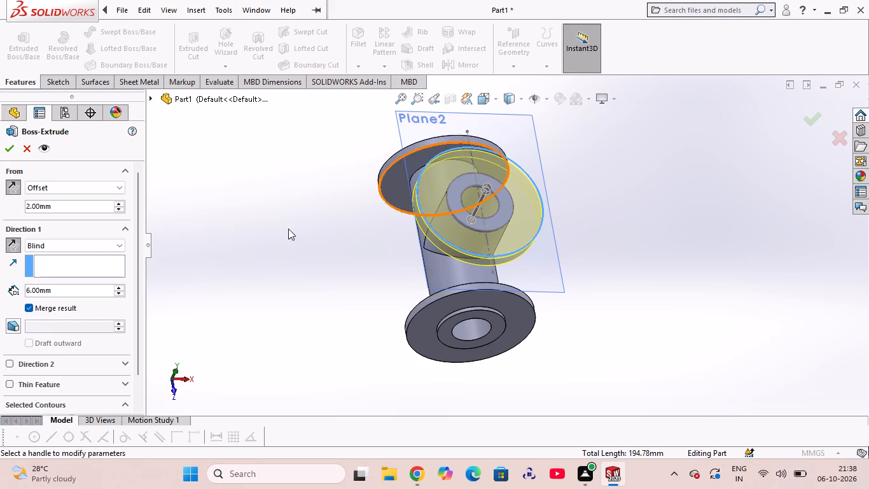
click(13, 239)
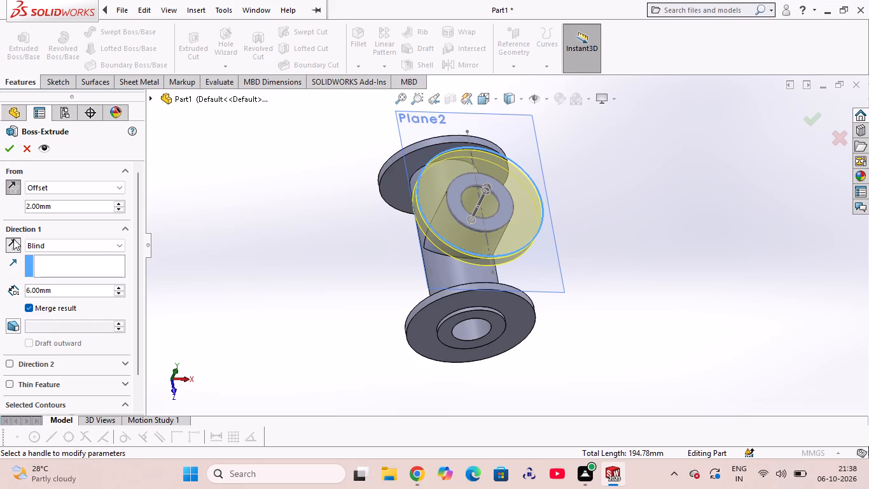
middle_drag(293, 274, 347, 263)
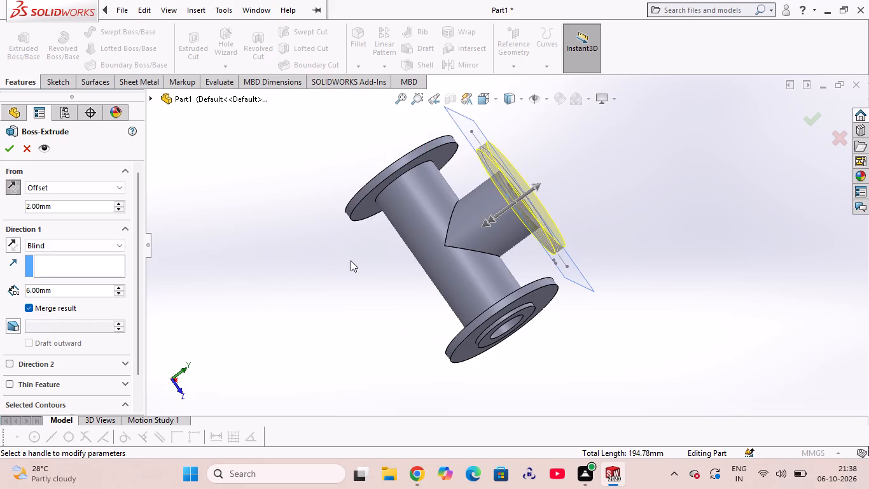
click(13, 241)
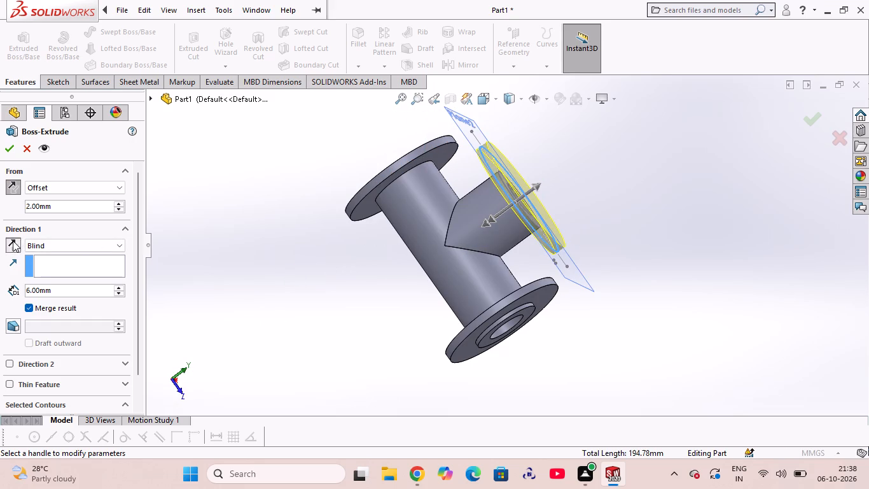
Set the flange extrusion depth to 4 mm and complete the feature.
click(30, 291)
key(BackSpace)
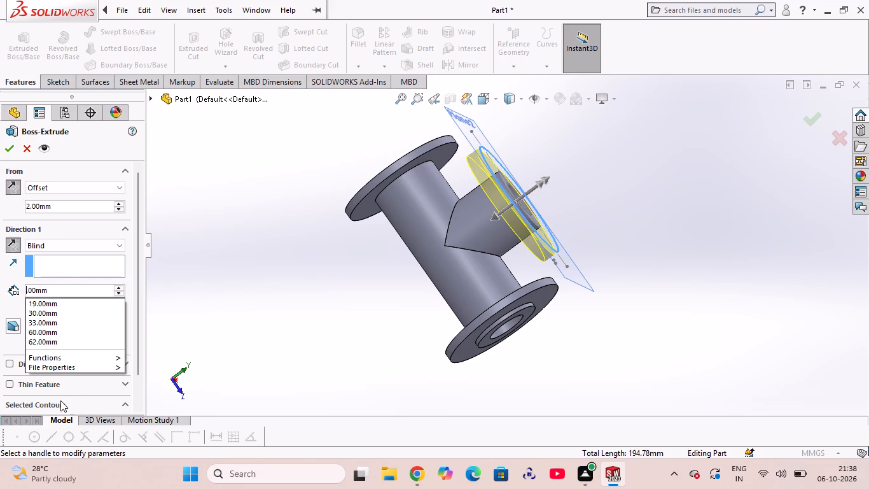
key(4)
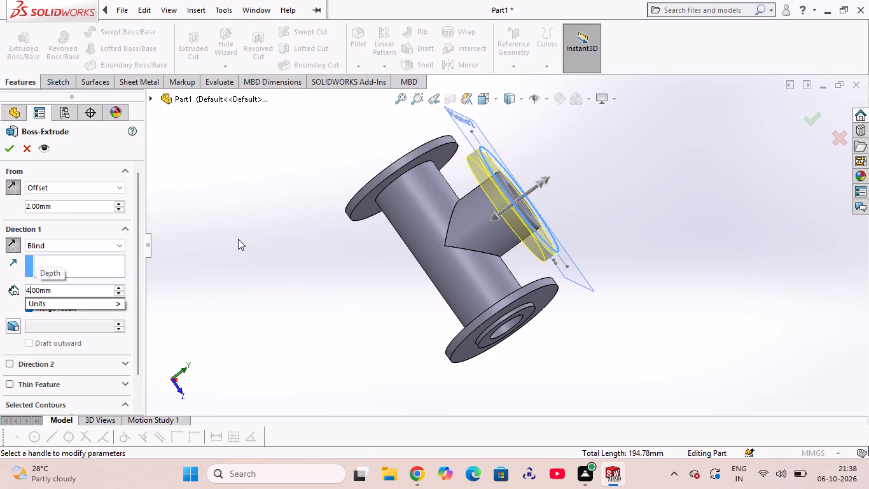
click(238, 239)
click(8, 145)
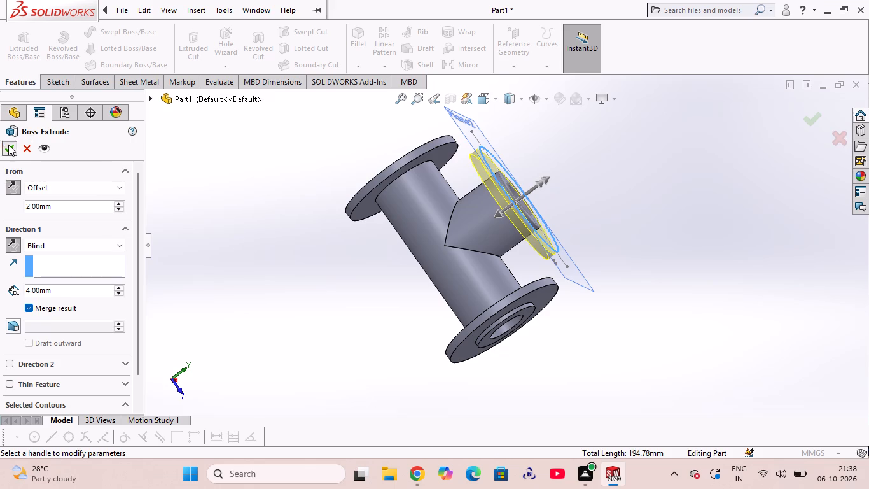
click(764, 218)
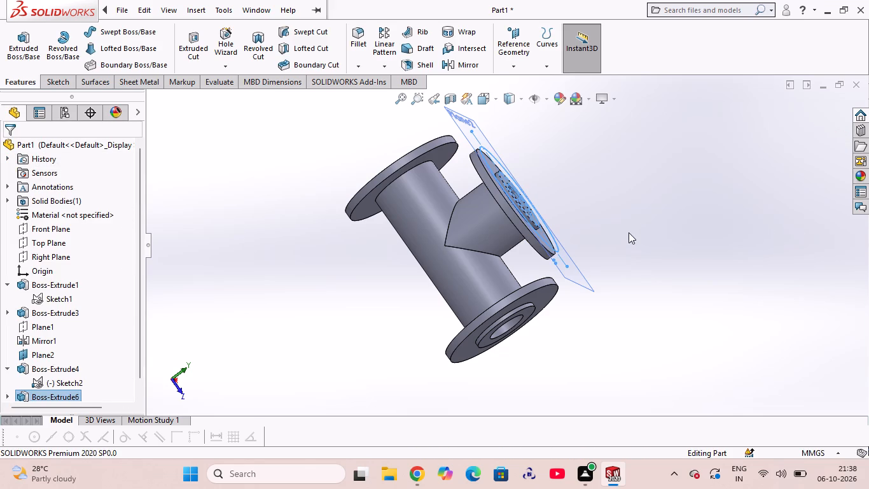
click(657, 217)
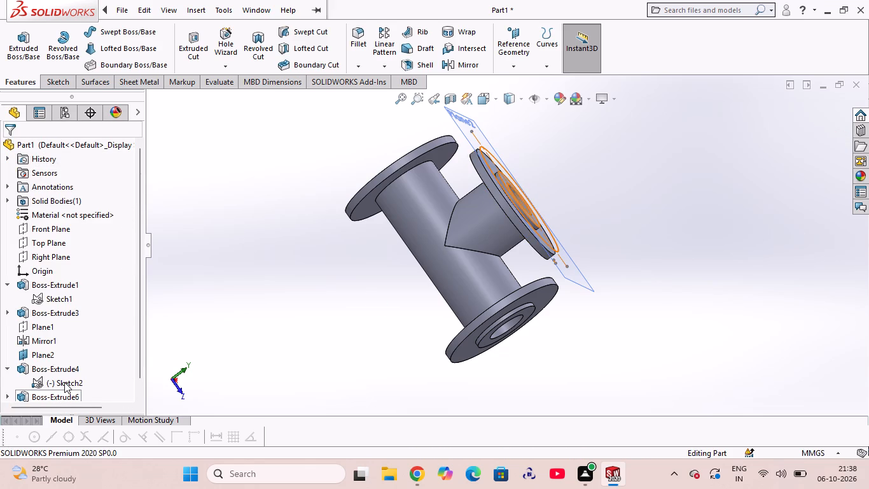
Hide the neck's concentric-circle sketch, Sketch2, and the reference plane Plane2.
click(64, 382)
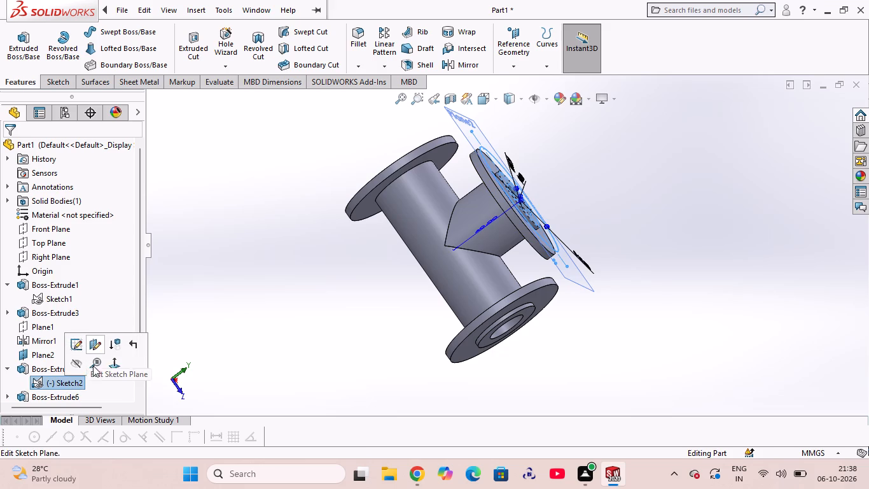
click(77, 364)
click(265, 332)
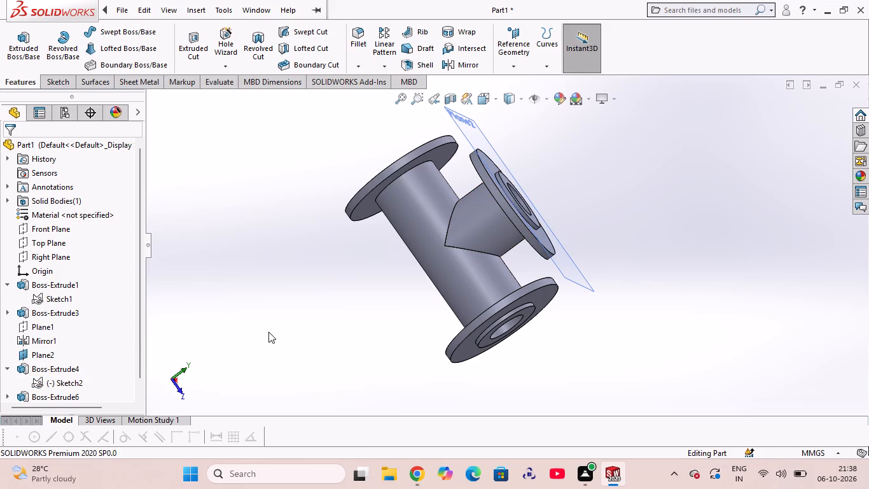
scroll(66, 389, down, 3)
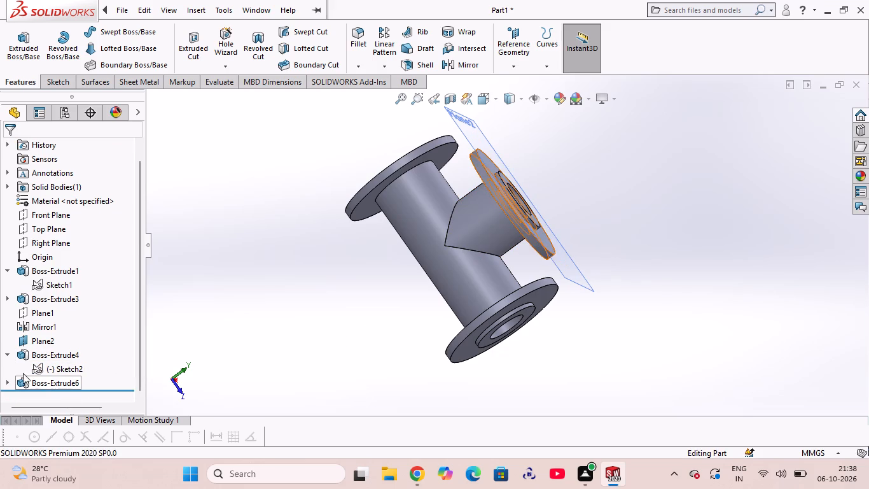
click(4, 379)
click(5, 379)
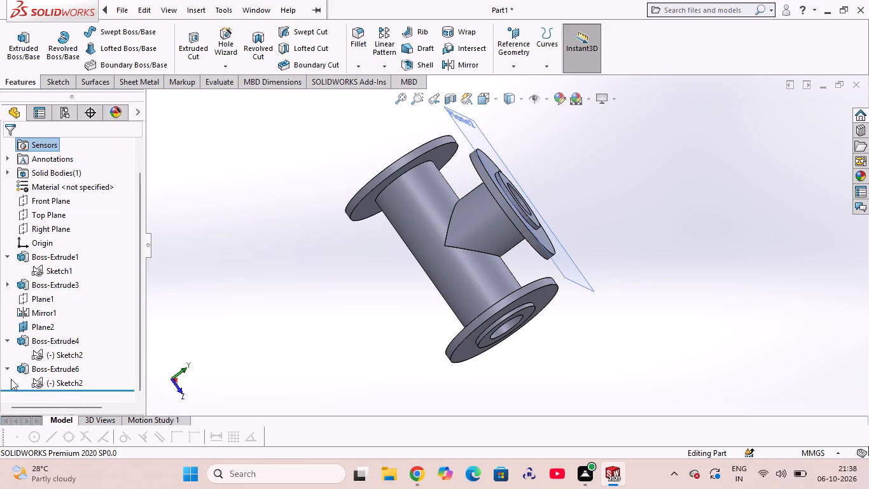
click(43, 330)
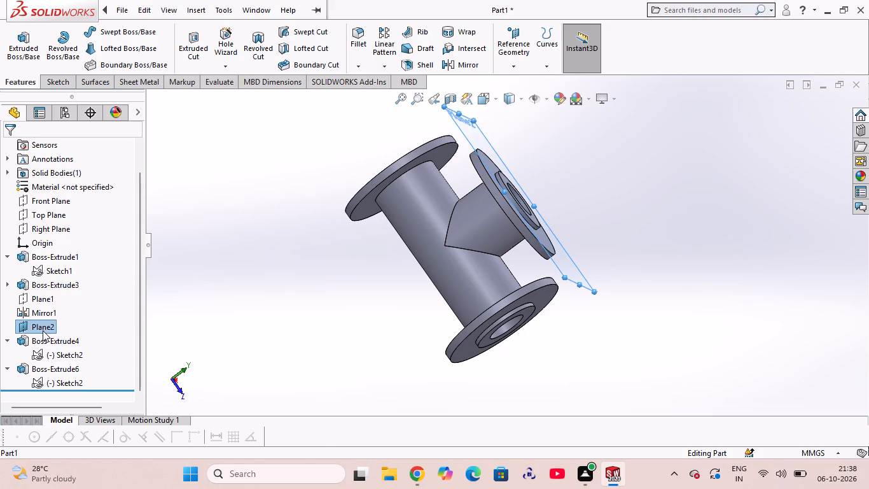
click(76, 310)
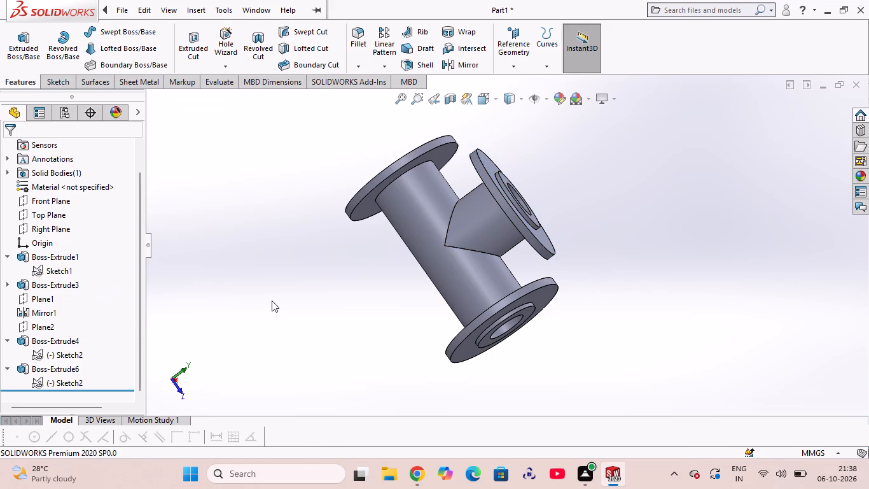
click(303, 307)
Examine the new bonnet flange, its raised face and the pipe flanges from several angles.
middle_drag(638, 246, 603, 280)
middle_drag(587, 290, 555, 270)
scroll(555, 270, up, 1)
middle_drag(547, 340, 555, 298)
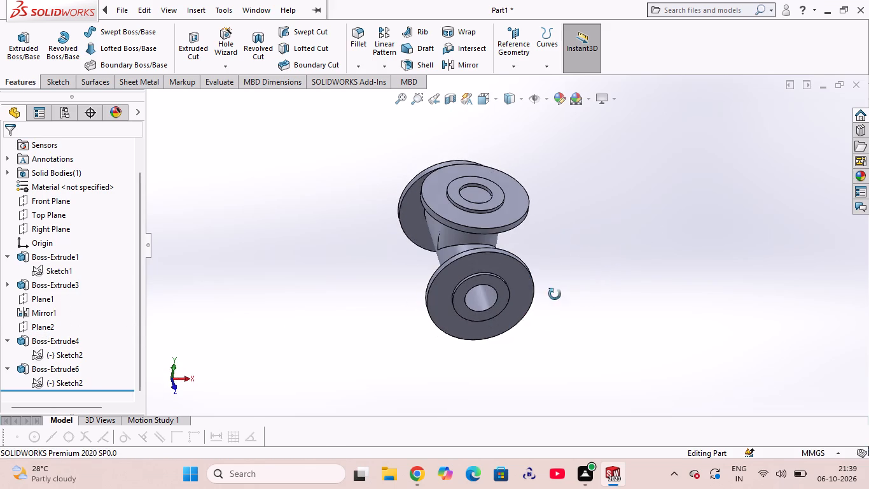
middle_drag(488, 358, 489, 327)
middle_drag(479, 267, 471, 218)
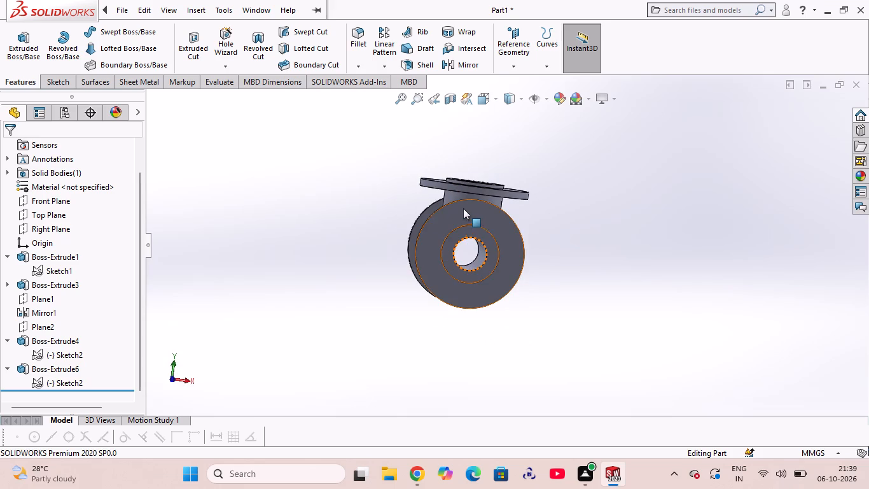
middle_drag(567, 216, 518, 319)
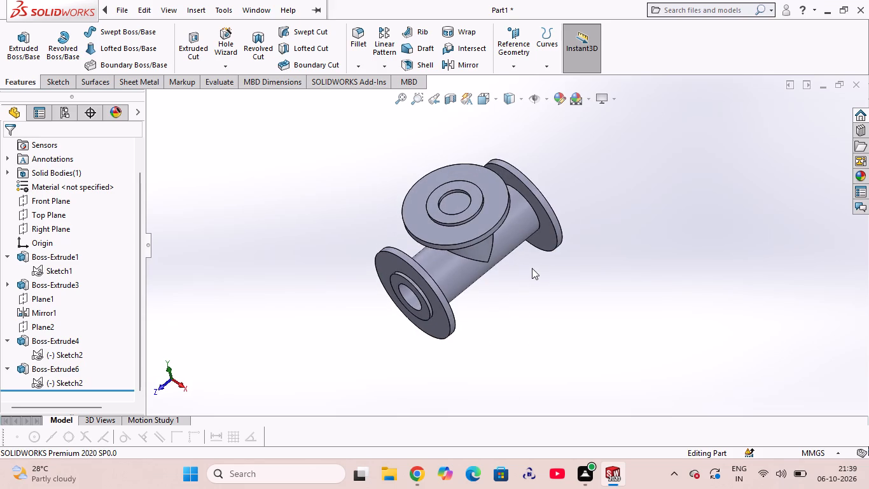
middle_drag(531, 289, 566, 399)
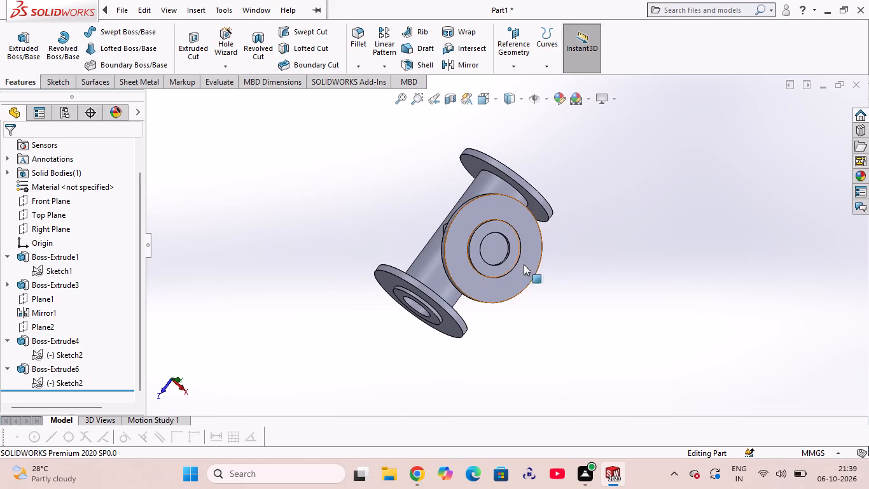
Start a sketch on the recessed circular face inside the bonnet neck's bore and draw a concentric circle matching the bore edge.
click(494, 248)
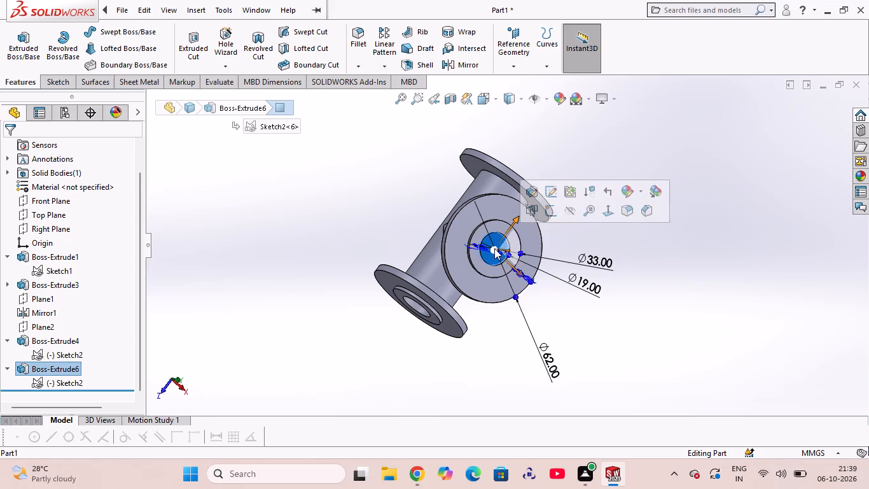
click(550, 213)
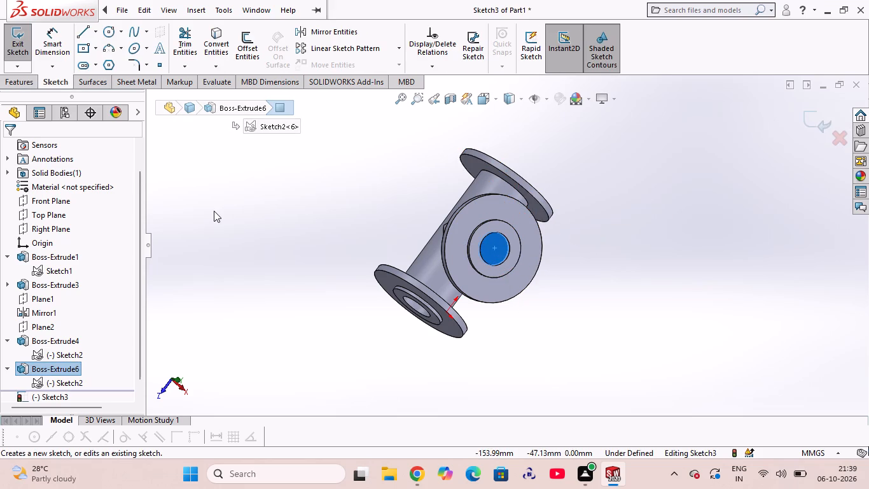
key(ctrl+8)
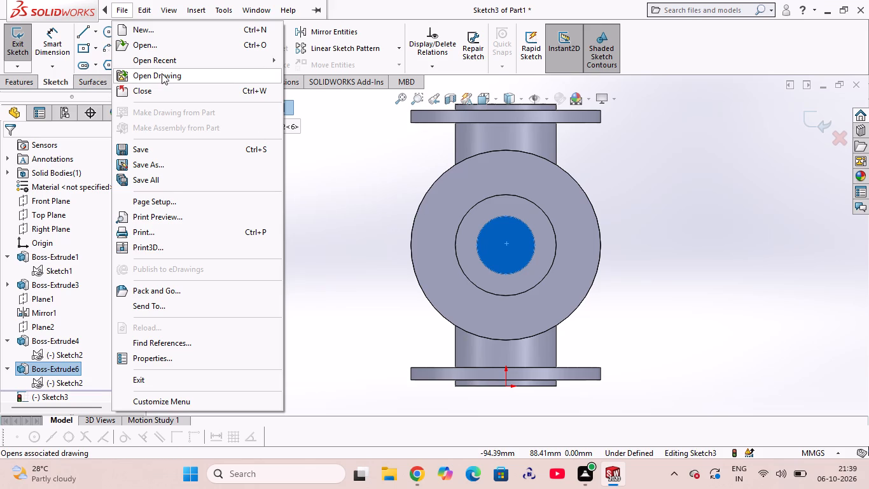
click(348, 181)
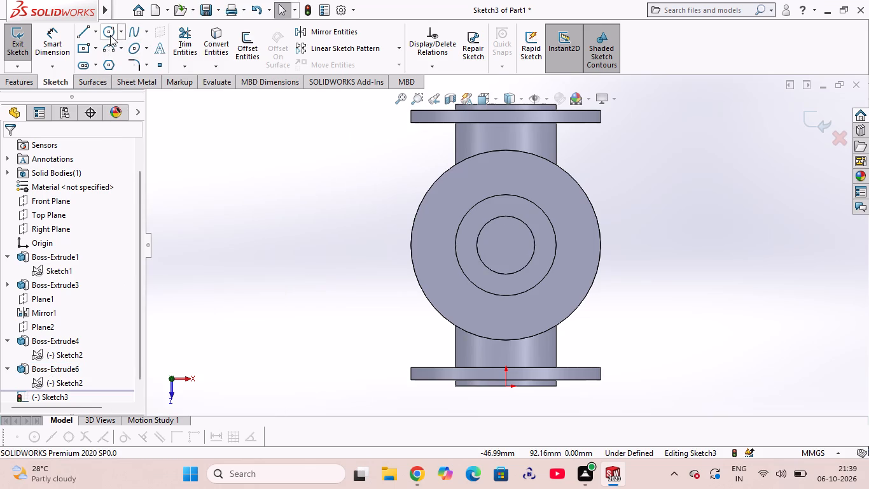
click(110, 35)
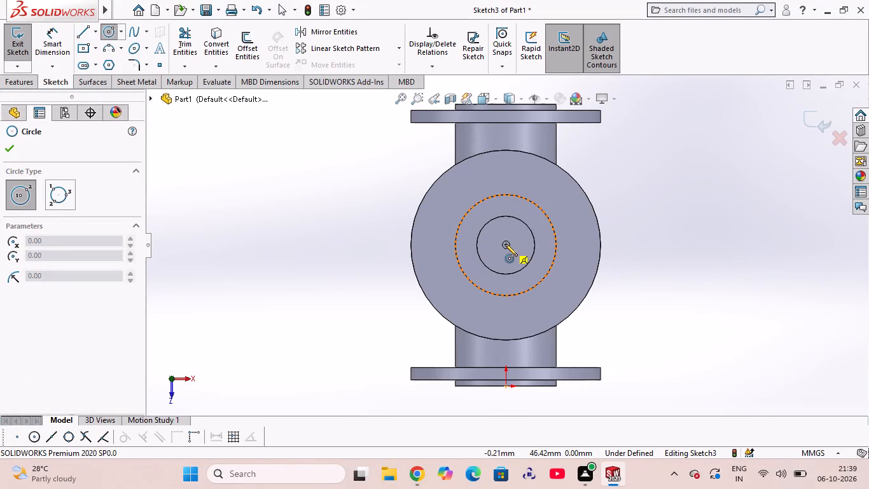
click(505, 244)
click(534, 250)
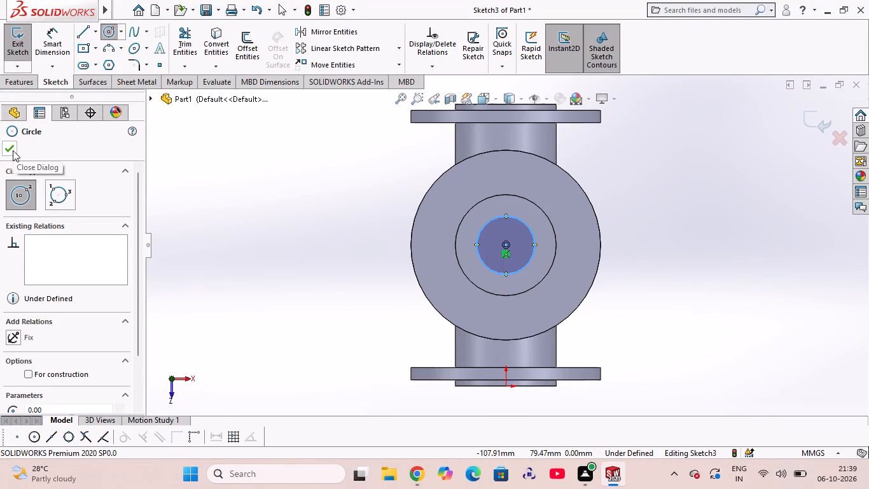
Extrude-cut the bore circle inside the bonnet neck using Up To Surface, ending at the main pipe's outer cylindrical face.
middle_drag(260, 247, 277, 236)
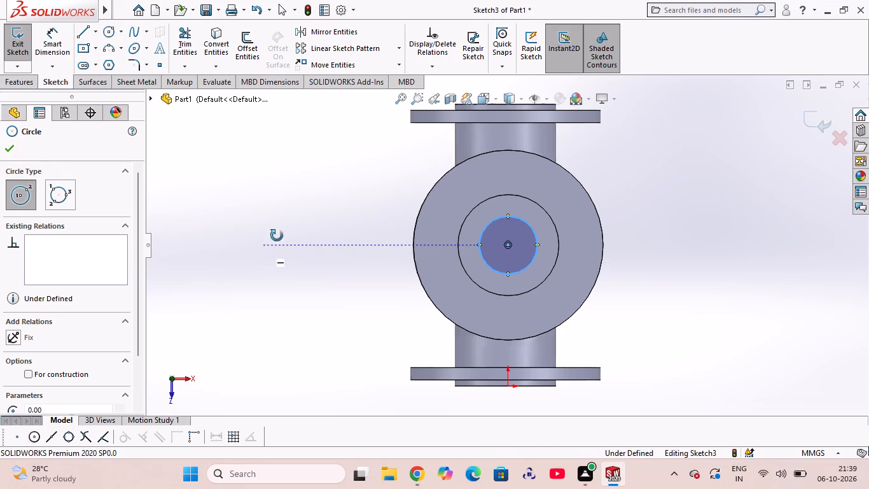
middle_drag(277, 236, 275, 238)
middle_drag(301, 219, 344, 211)
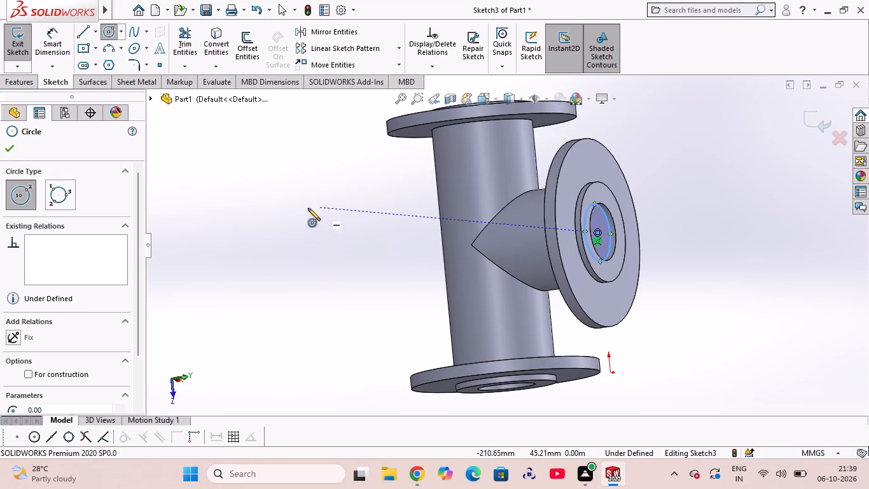
click(24, 82)
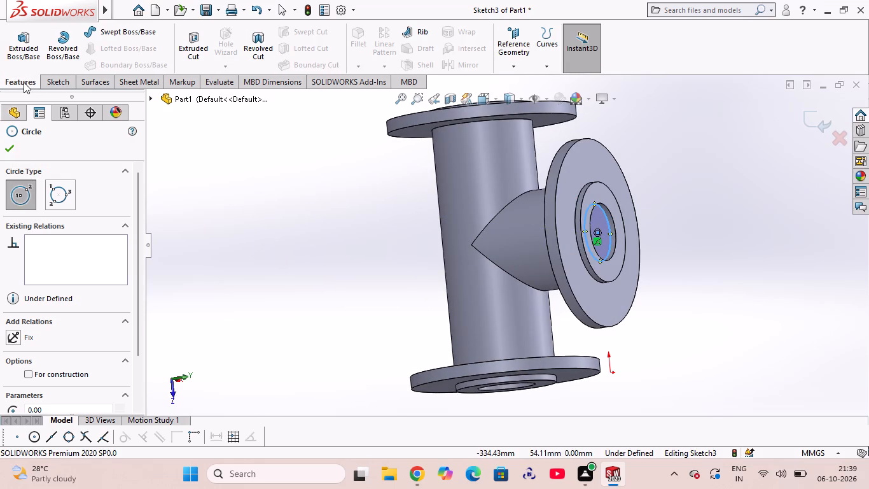
click(6, 144)
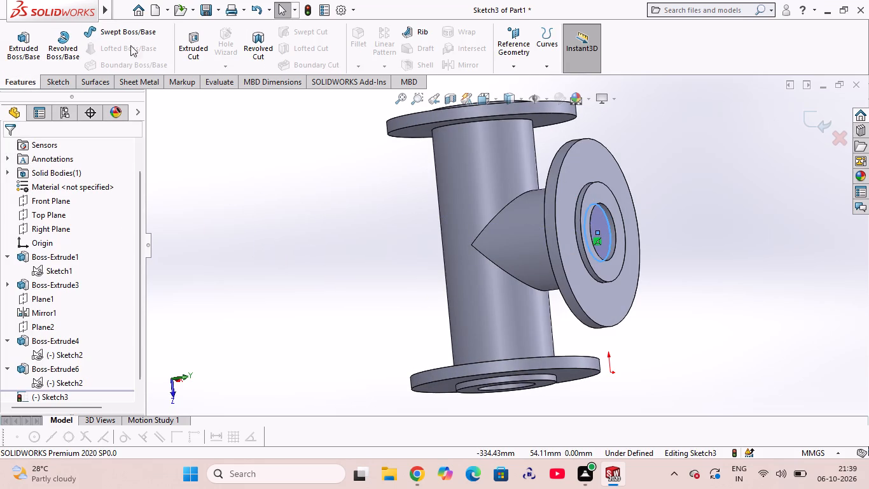
click(200, 50)
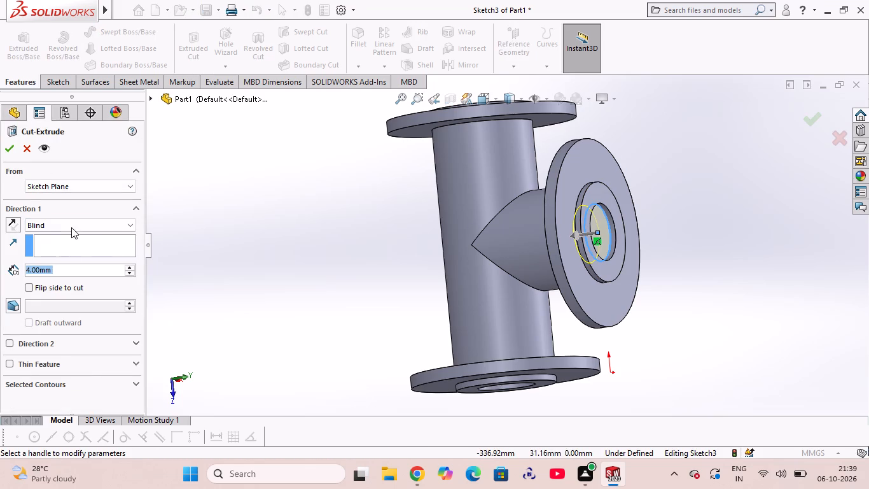
click(87, 217)
click(102, 224)
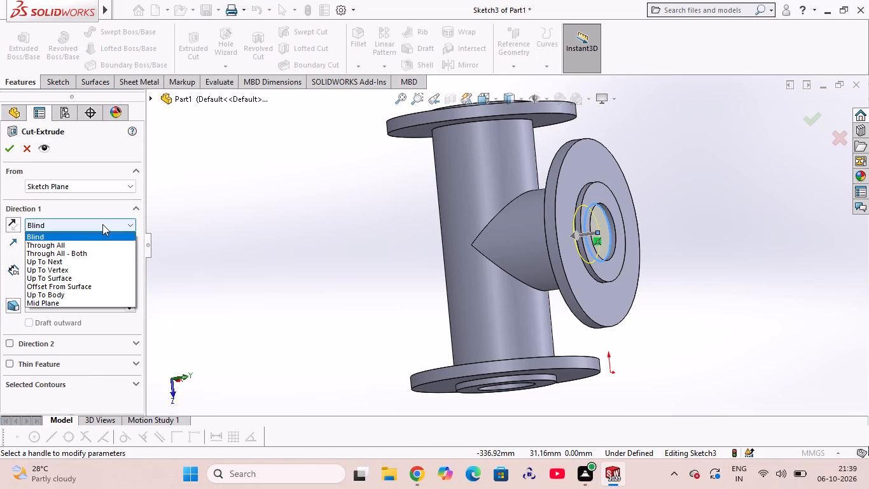
click(90, 279)
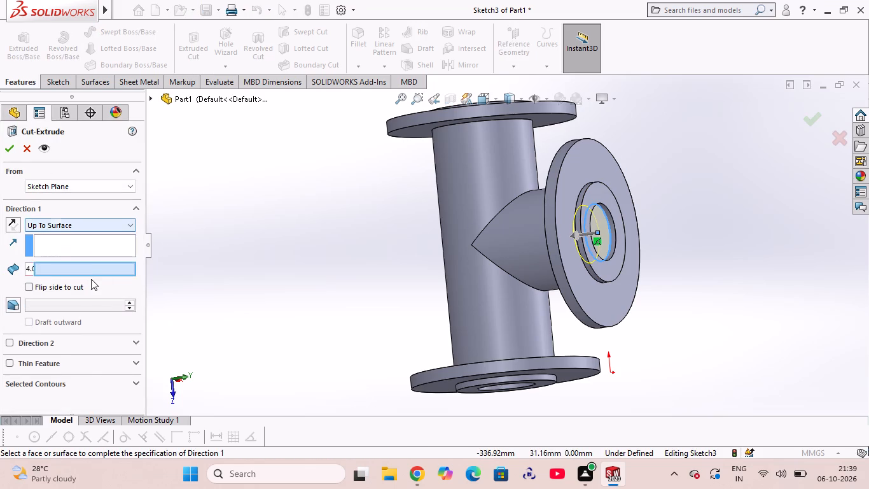
click(464, 253)
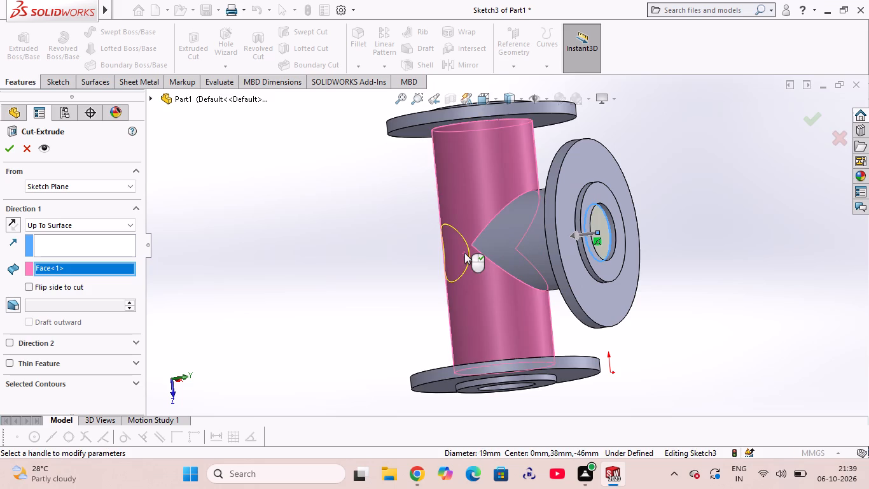
click(5, 151)
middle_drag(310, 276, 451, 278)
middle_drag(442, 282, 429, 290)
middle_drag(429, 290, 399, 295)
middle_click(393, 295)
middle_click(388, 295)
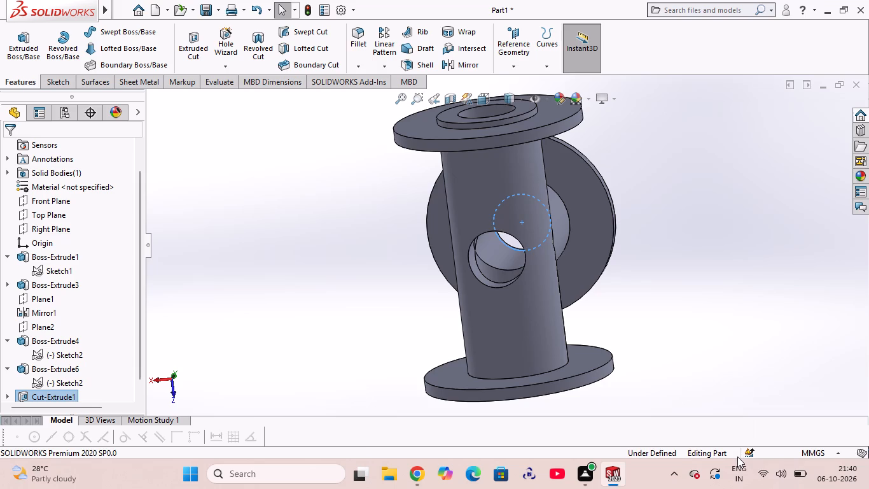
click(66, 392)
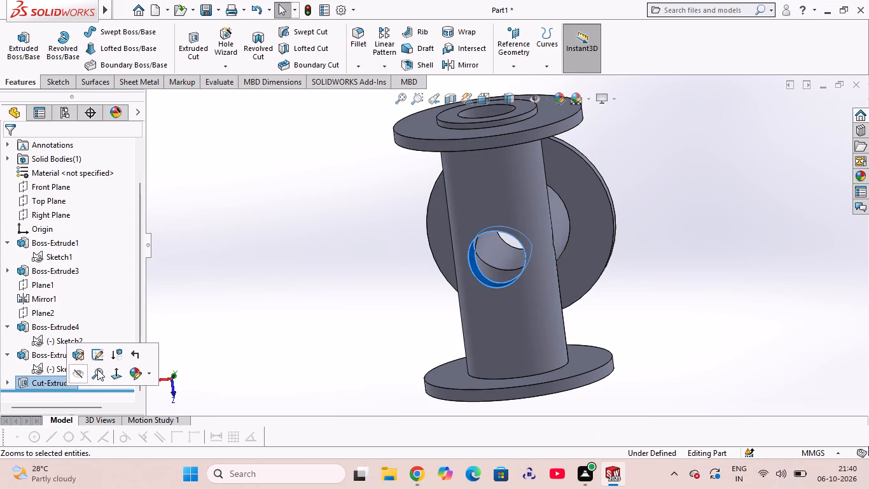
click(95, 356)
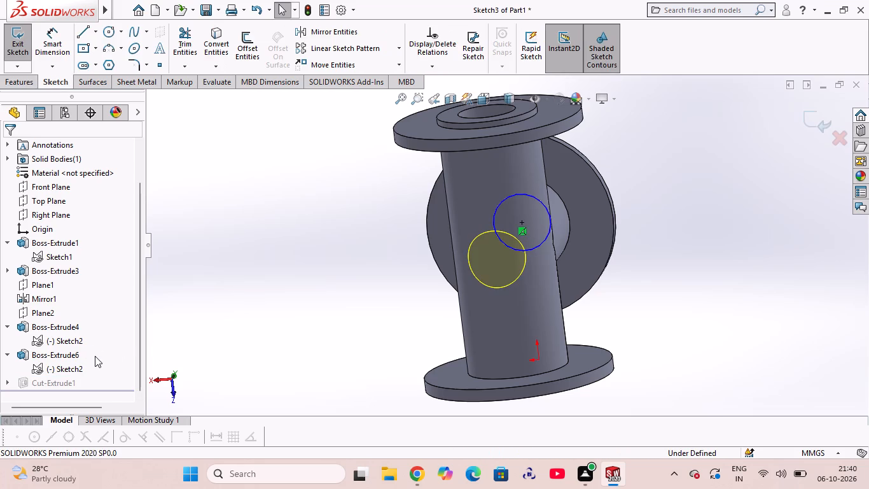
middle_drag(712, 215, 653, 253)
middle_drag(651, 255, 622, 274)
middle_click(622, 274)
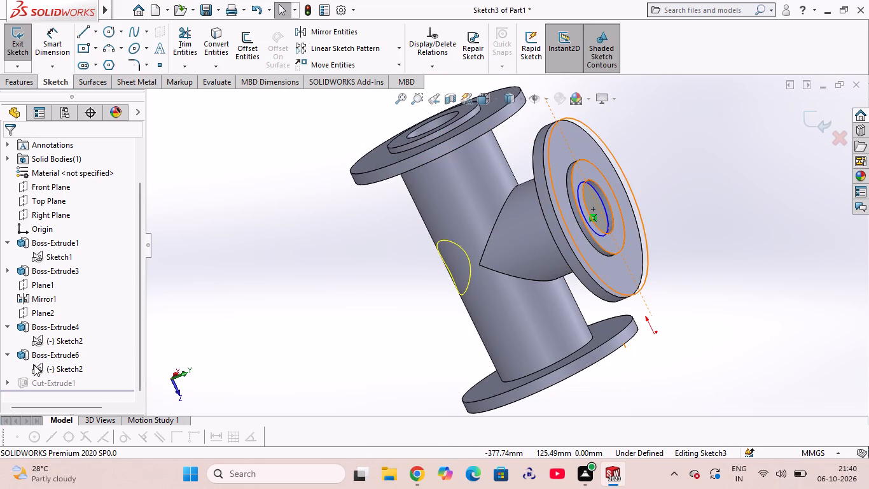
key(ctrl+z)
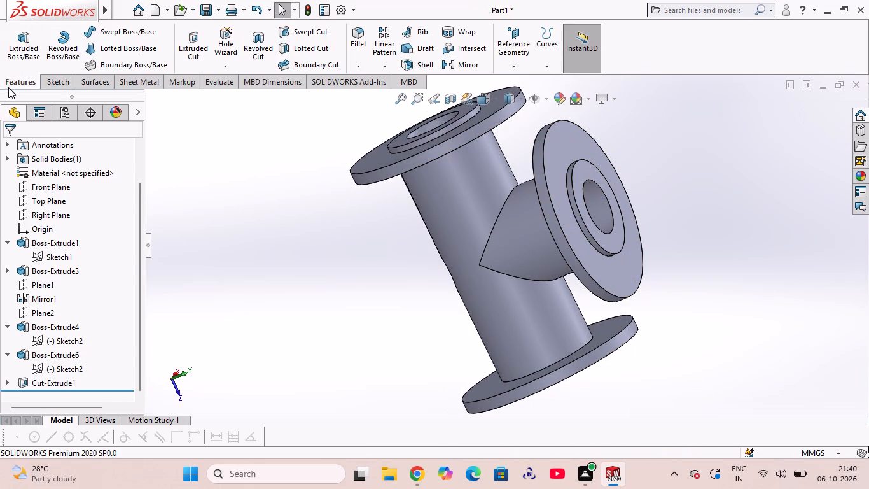
Change the neck bore cut's end condition to Offset From Surface, with a 4 mm offset from the main pipe's outer face.
click(46, 381)
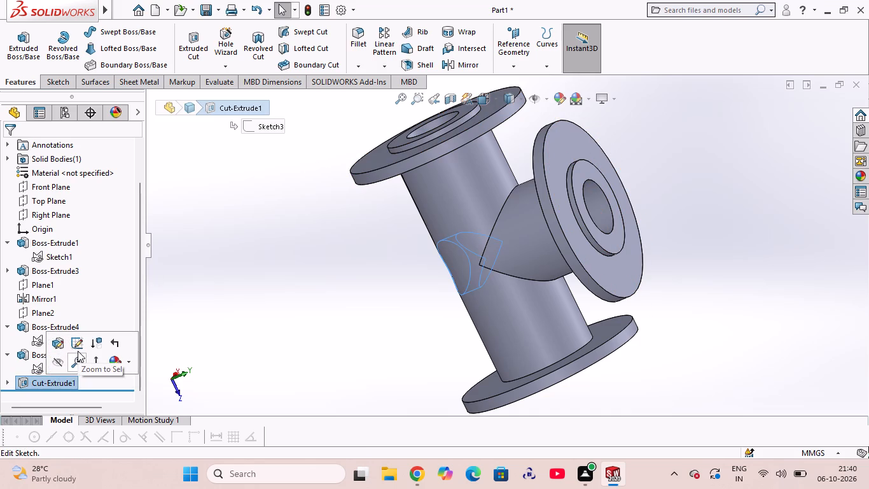
click(64, 344)
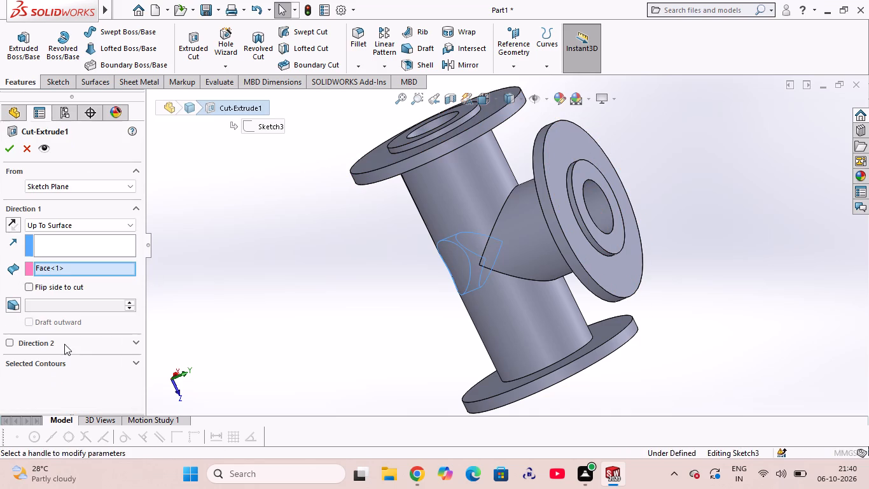
click(113, 222)
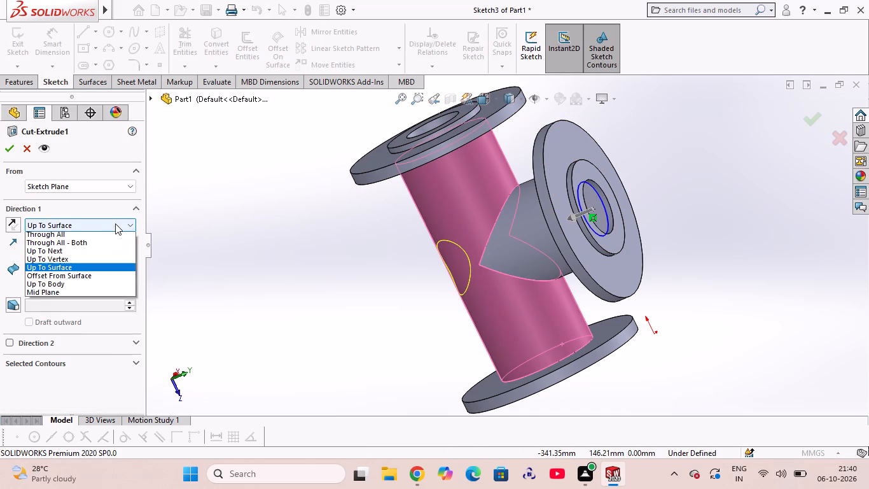
click(96, 285)
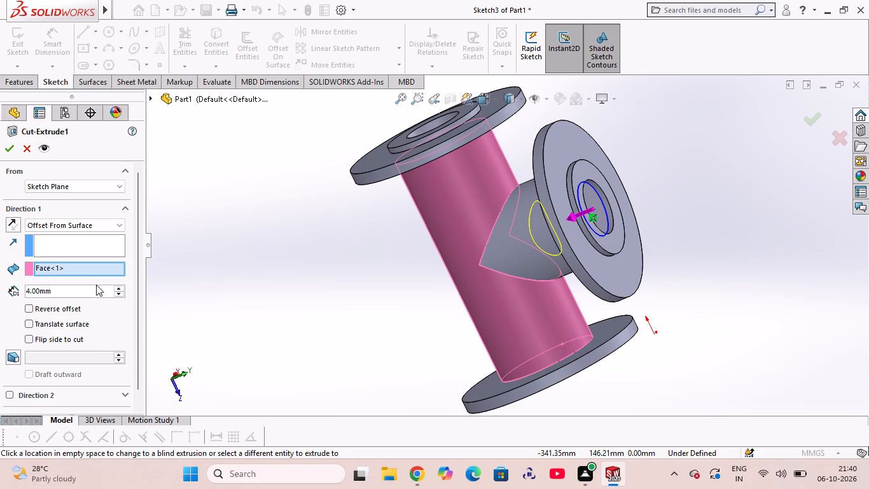
middle_drag(355, 266, 363, 264)
middle_drag(384, 259, 431, 247)
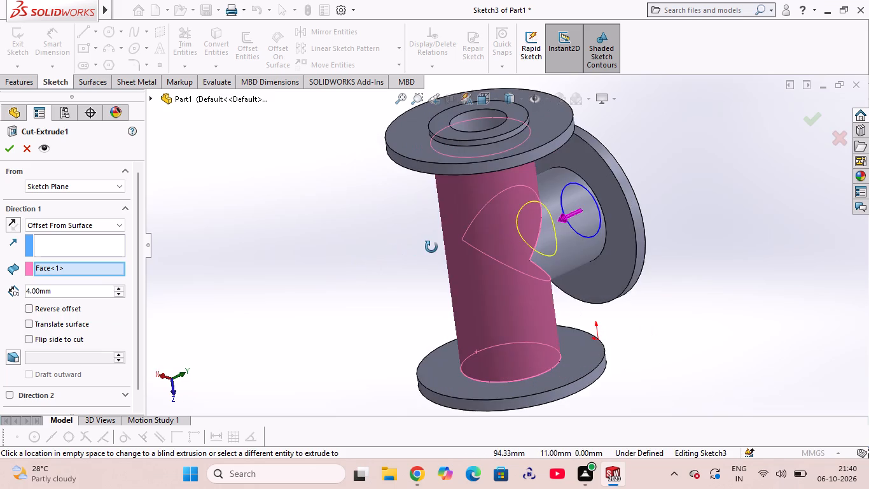
middle_drag(431, 247, 644, 216)
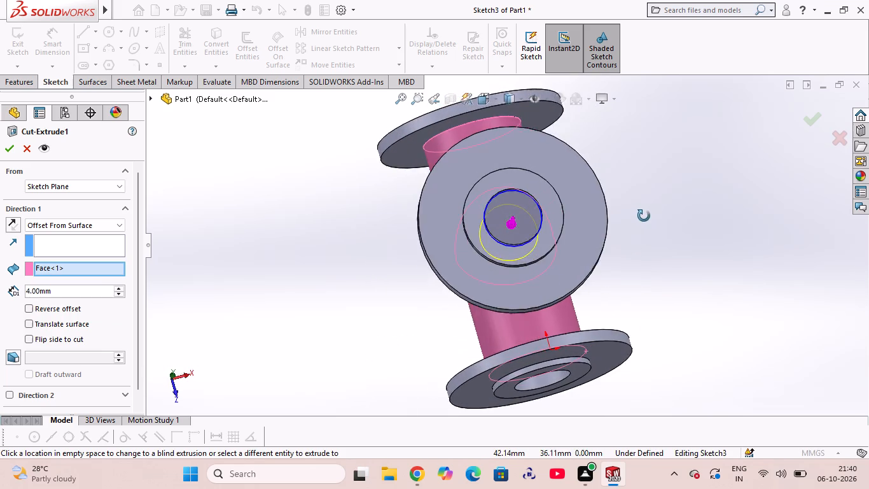
middle_drag(644, 216, 622, 225)
click(11, 153)
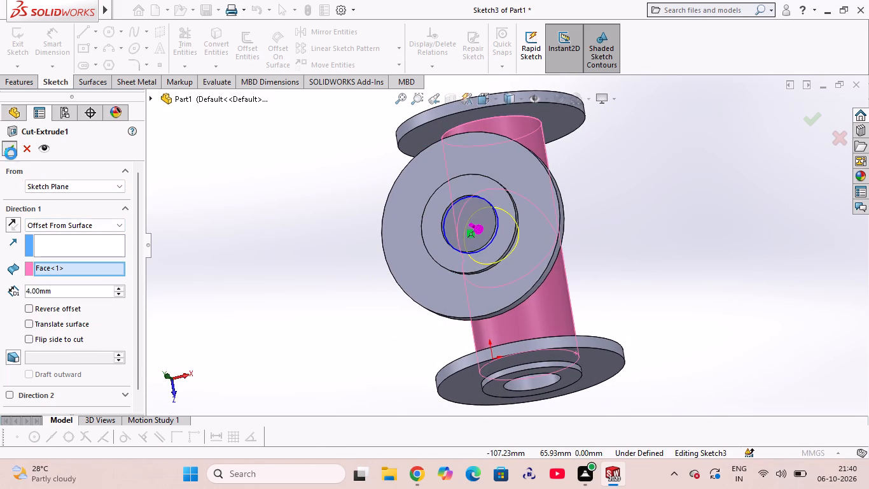
click(617, 236)
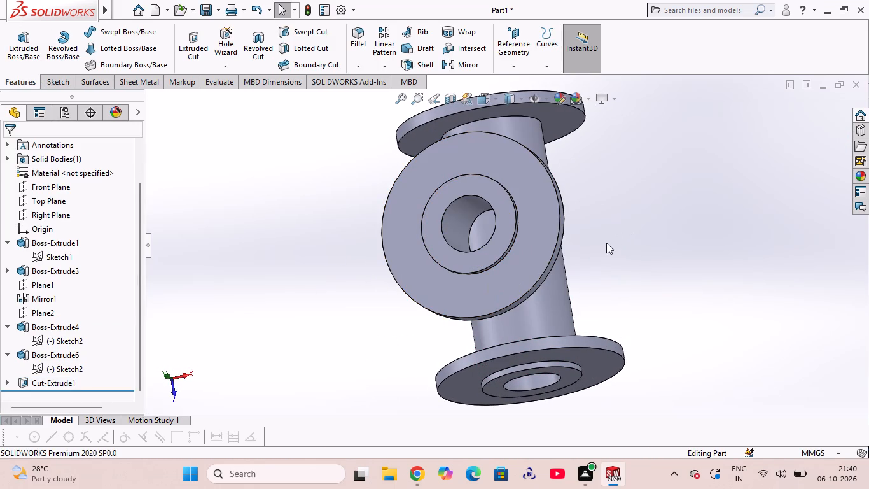
Select the neck bore's extruded cut for further editing.
middle_drag(606, 243, 637, 262)
middle_click(637, 262)
click(61, 381)
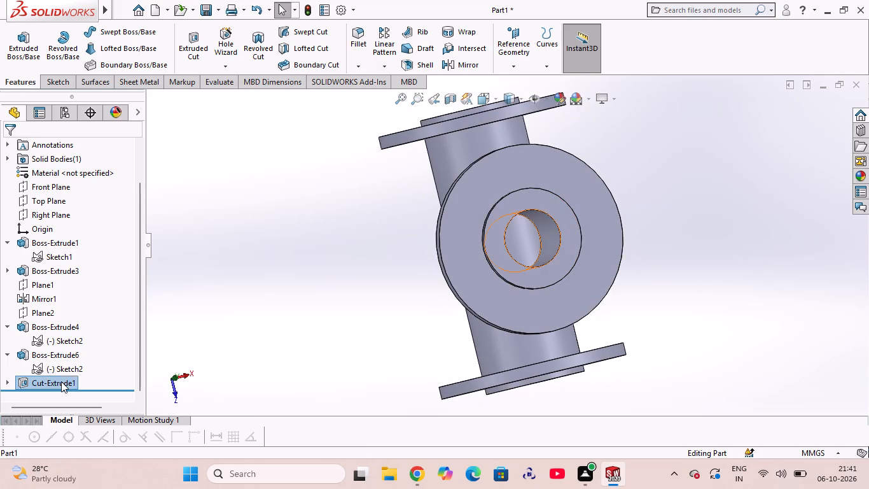
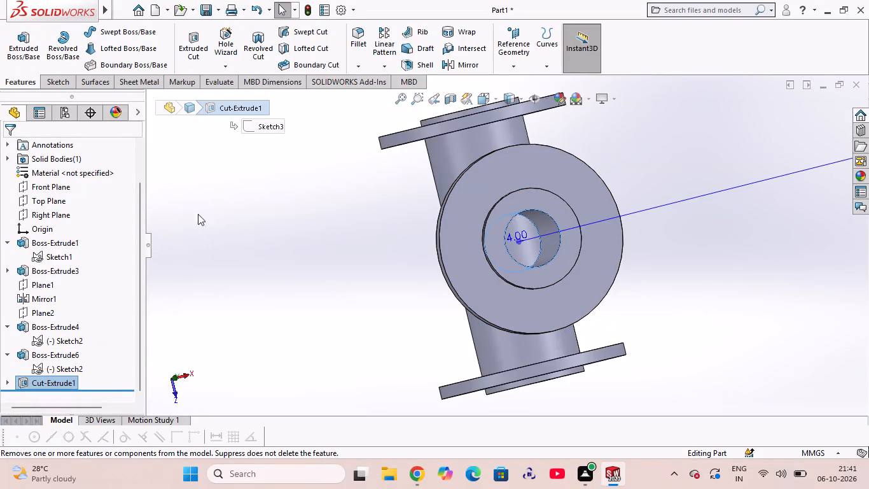
Examine the bonnet neck's bore cut and the main pipe's bore from several angles.
middle_drag(308, 307, 331, 193)
middle_click(352, 178)
middle_click(352, 178)
middle_click(352, 181)
middle_drag(345, 208, 331, 227)
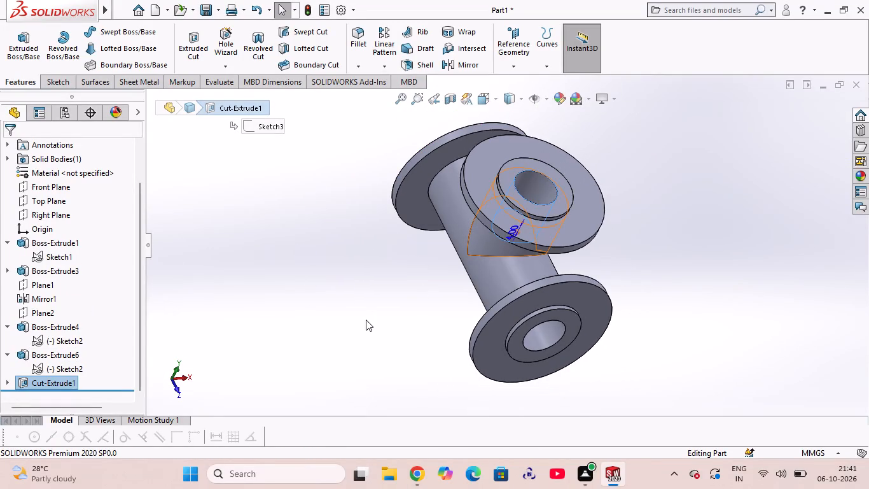
middle_drag(391, 301, 342, 278)
middle_click(342, 278)
middle_drag(342, 278, 361, 298)
middle_drag(363, 299, 372, 301)
middle_drag(508, 401, 489, 192)
middle_drag(487, 198, 527, 204)
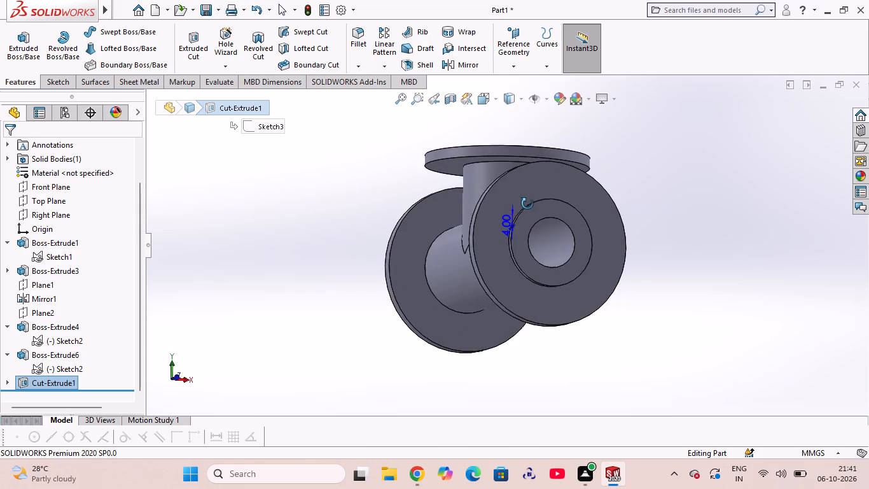
middle_drag(527, 204, 521, 207)
Open the bonnet neck bore's extruded cut feature for editing.
click(66, 388)
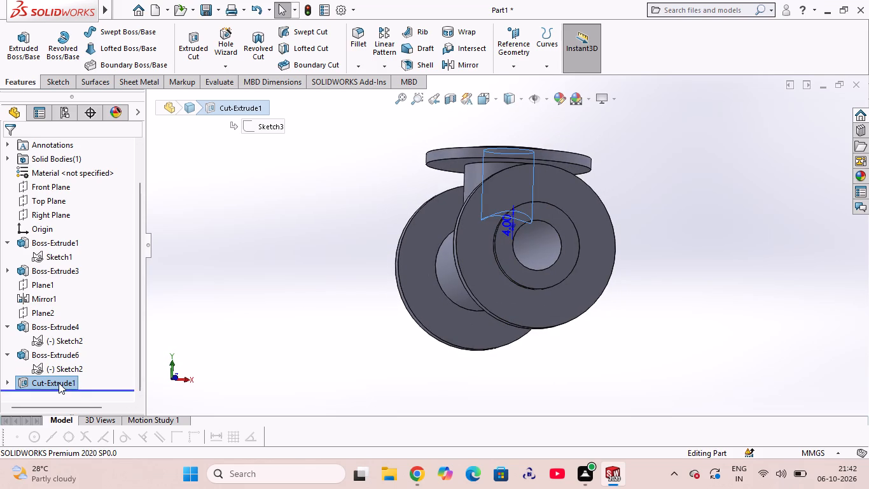
click(59, 383)
click(198, 348)
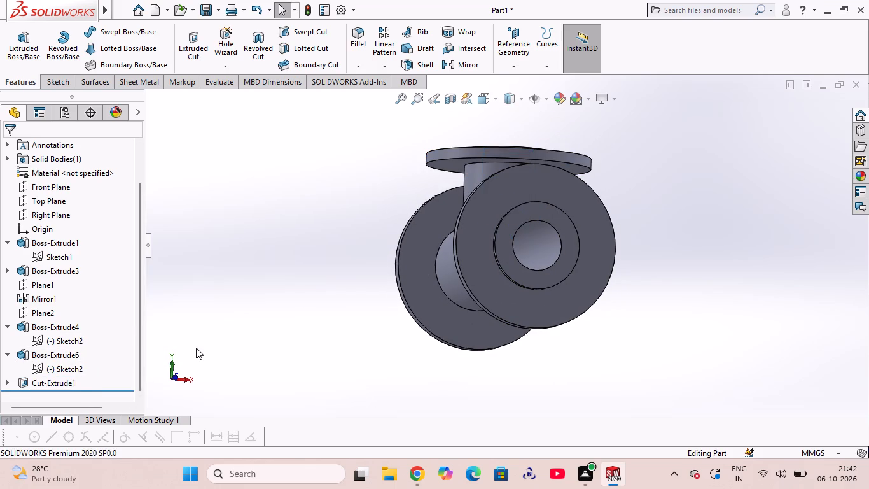
click(69, 383)
click(81, 351)
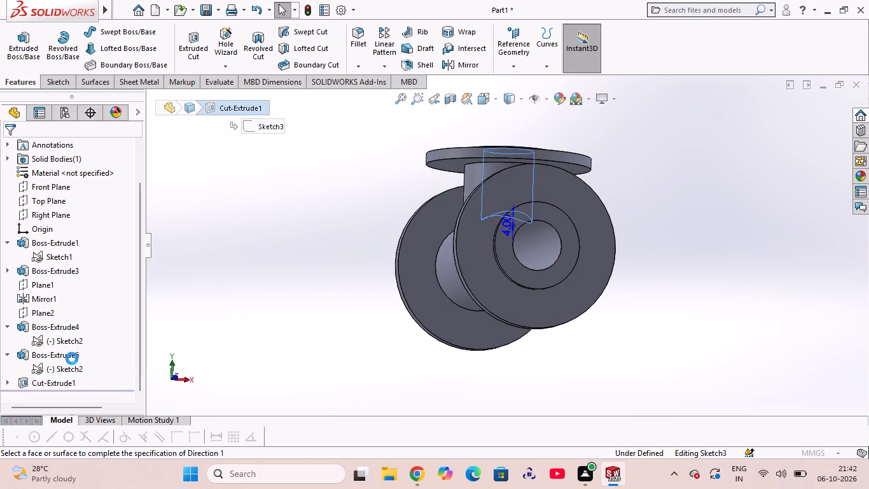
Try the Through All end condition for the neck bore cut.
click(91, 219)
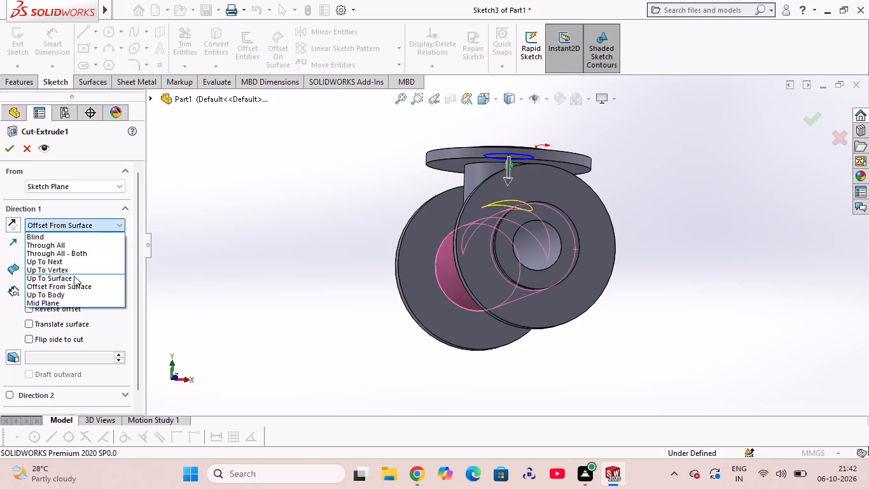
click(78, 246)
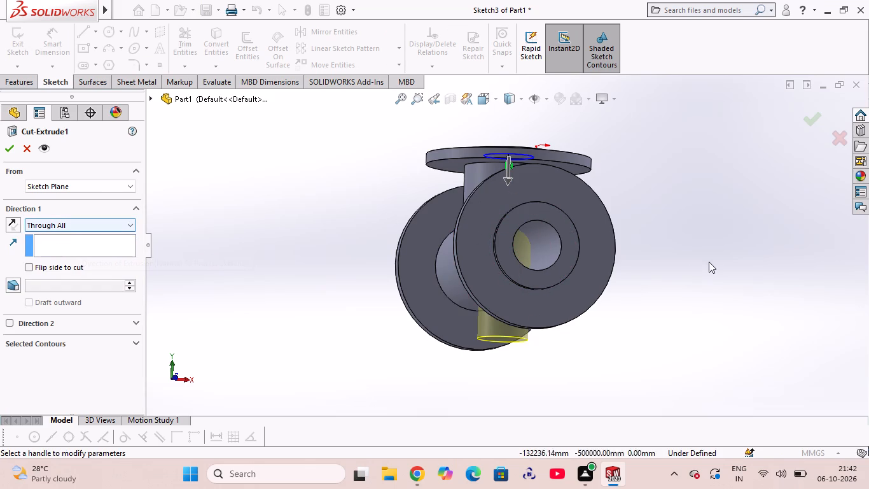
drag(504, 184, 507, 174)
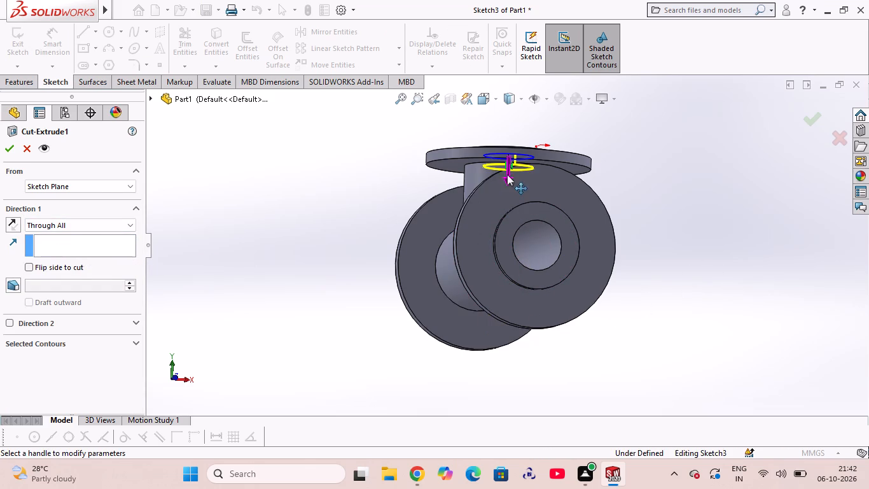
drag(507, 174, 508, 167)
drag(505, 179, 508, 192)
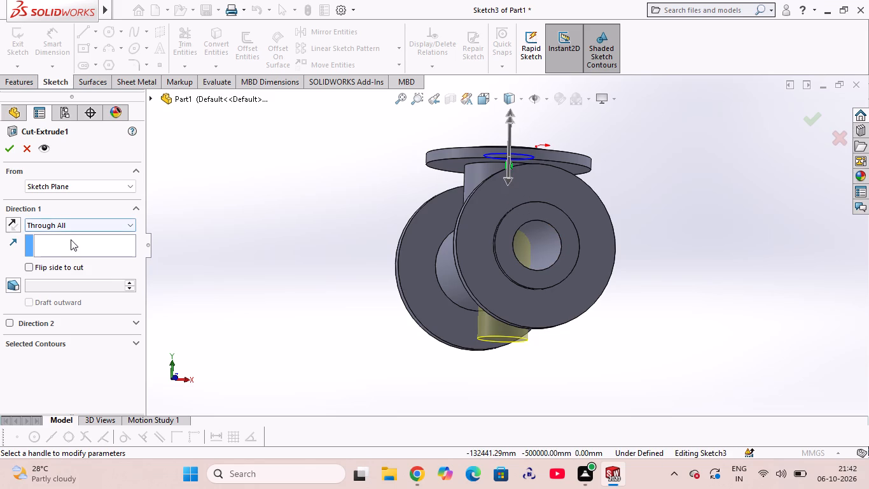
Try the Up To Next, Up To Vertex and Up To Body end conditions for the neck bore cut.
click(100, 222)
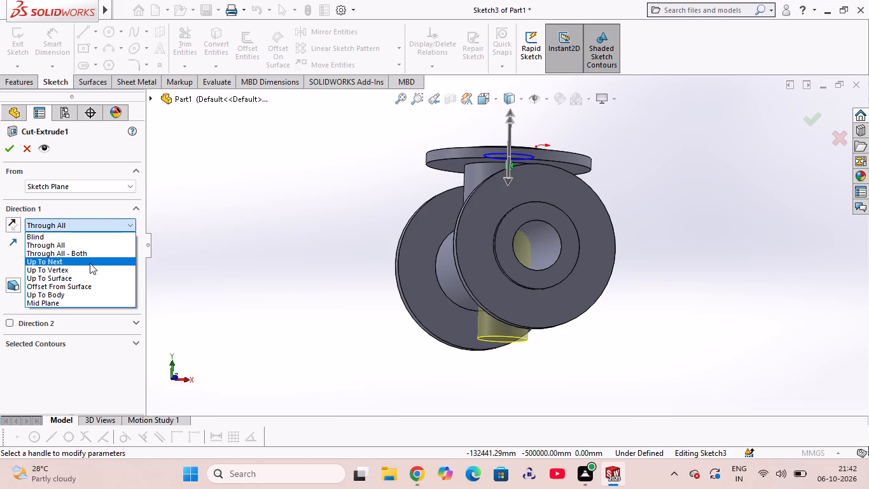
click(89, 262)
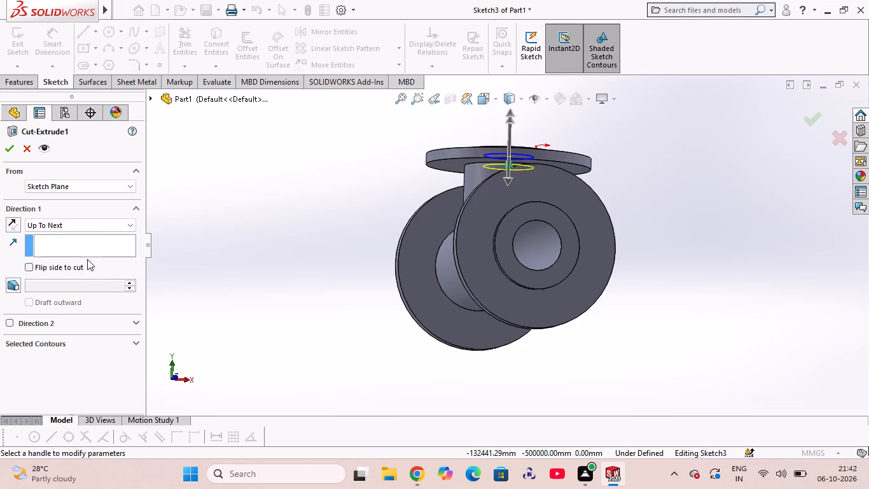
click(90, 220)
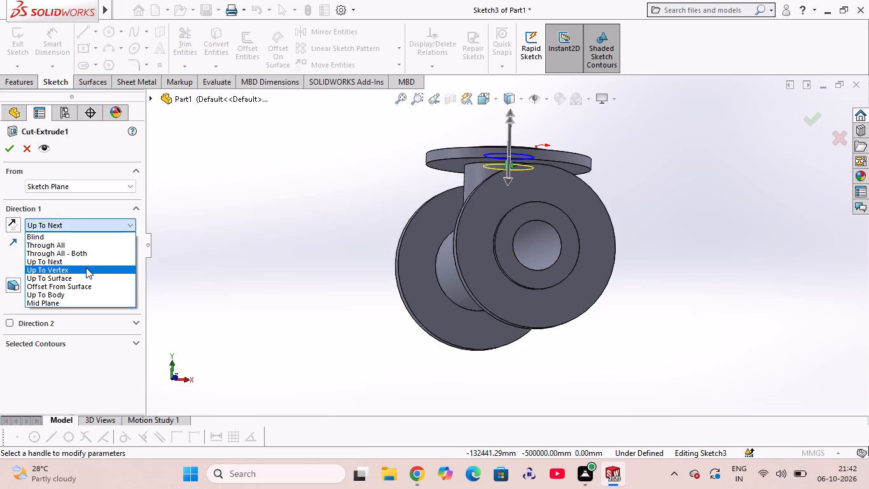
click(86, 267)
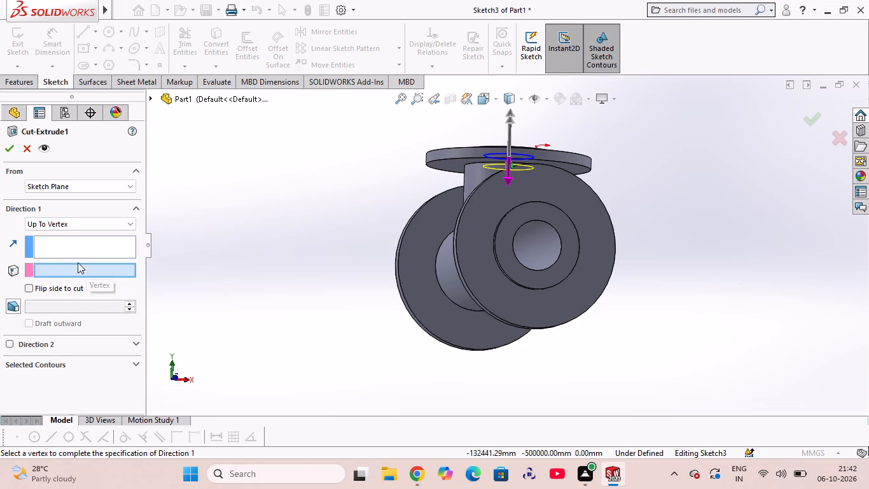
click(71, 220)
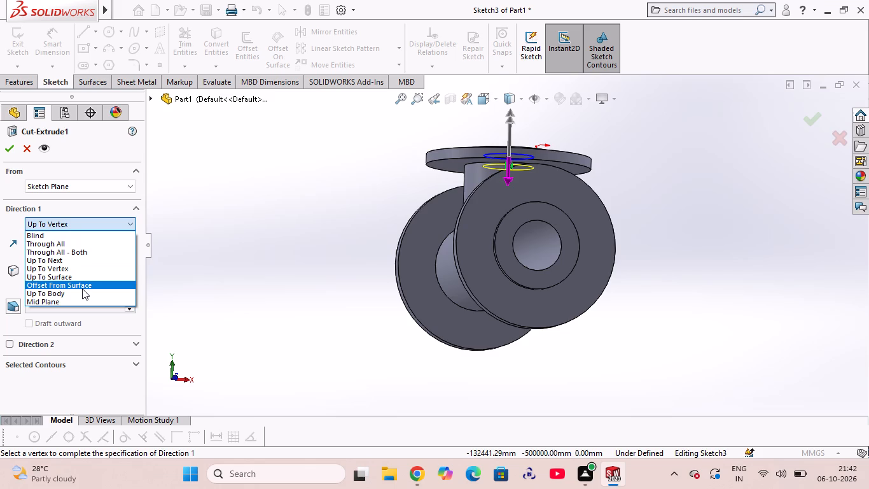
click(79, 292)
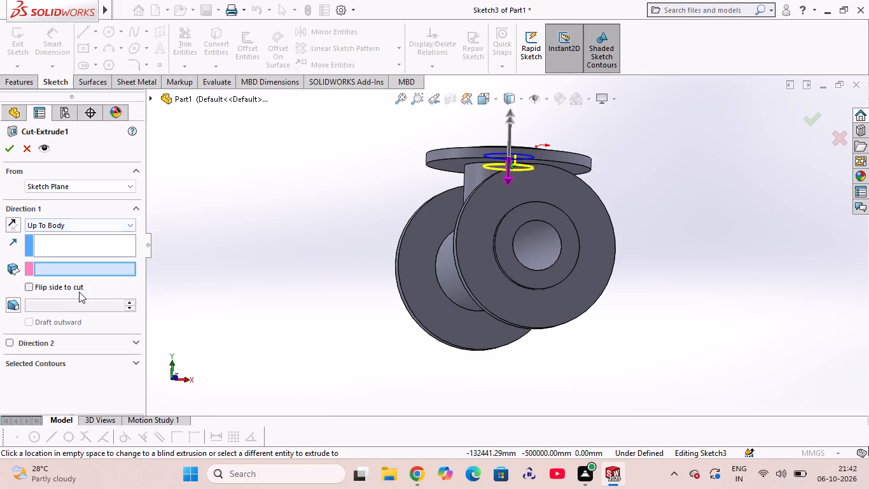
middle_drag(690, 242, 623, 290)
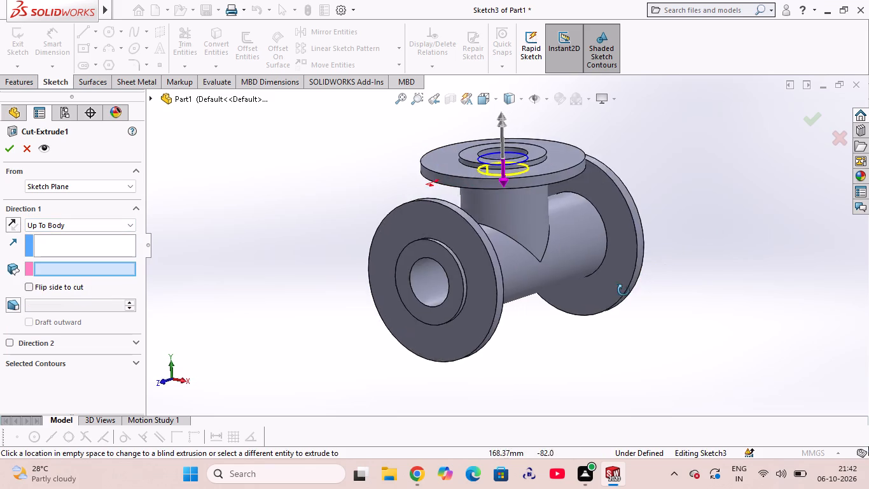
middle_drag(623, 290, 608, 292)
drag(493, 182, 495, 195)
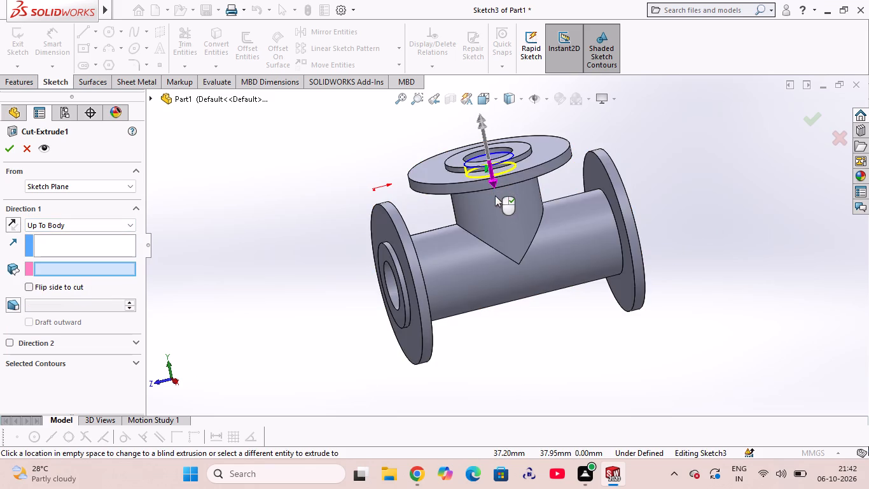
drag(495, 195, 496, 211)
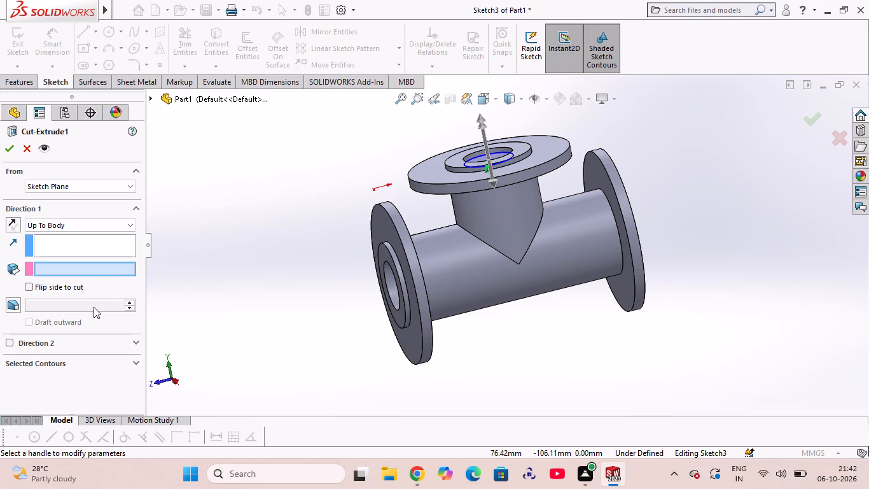
Switch the neck bore cut to a Blind end condition and add a 1 mm Blind cut in Direction 2.
click(80, 223)
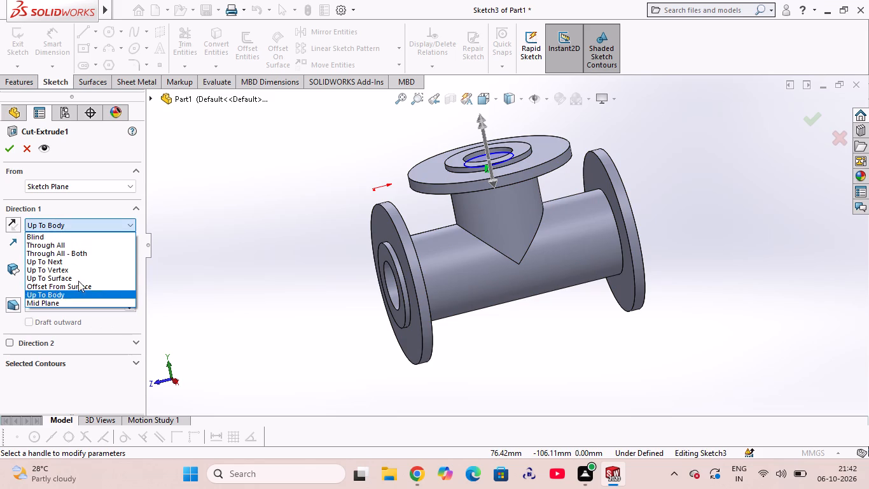
click(75, 236)
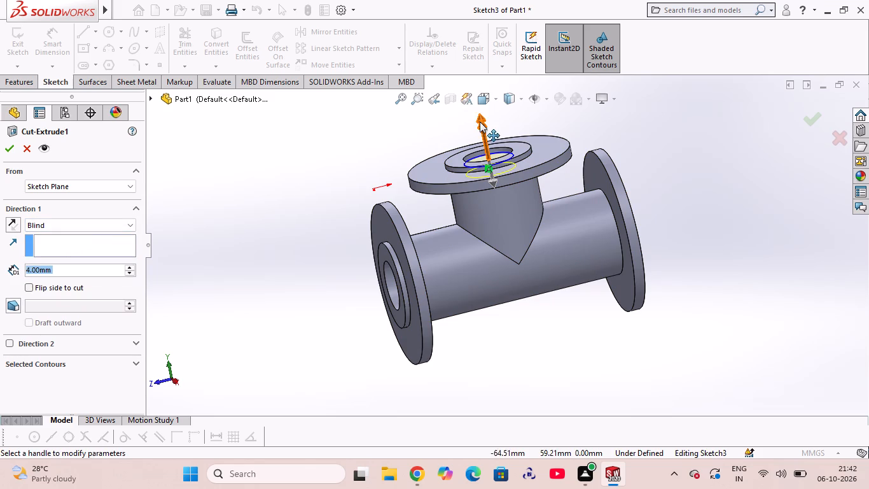
drag(478, 114, 489, 146)
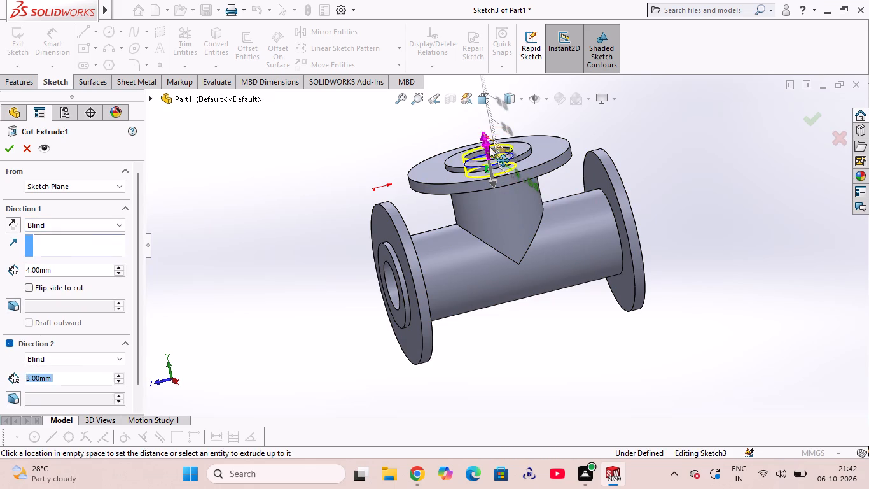
drag(489, 146, 489, 159)
click(14, 217)
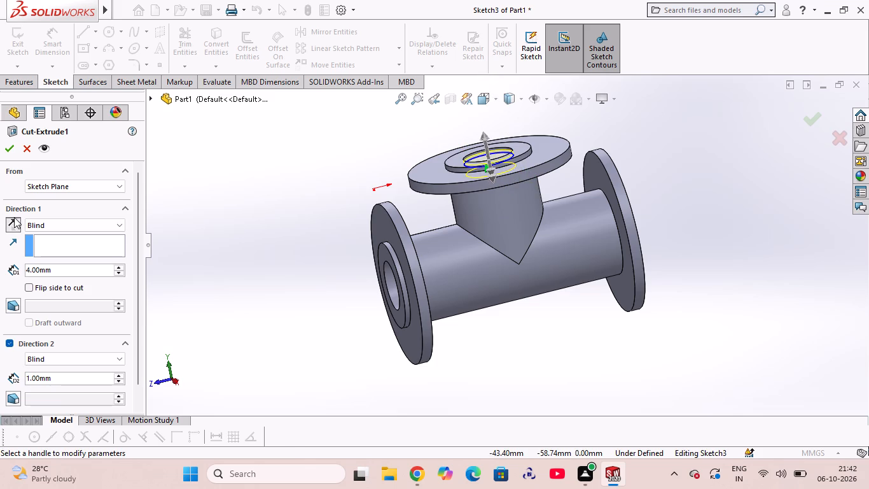
click(14, 217)
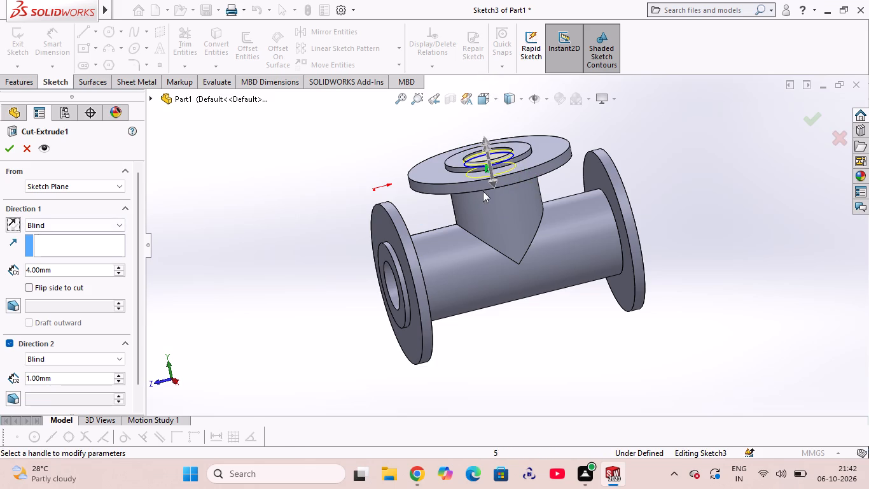
Set the neck bore cut's Direction 1 depth to 38 mm, reaching into the main pipe's bore, and apply the edit.
drag(492, 180, 496, 185)
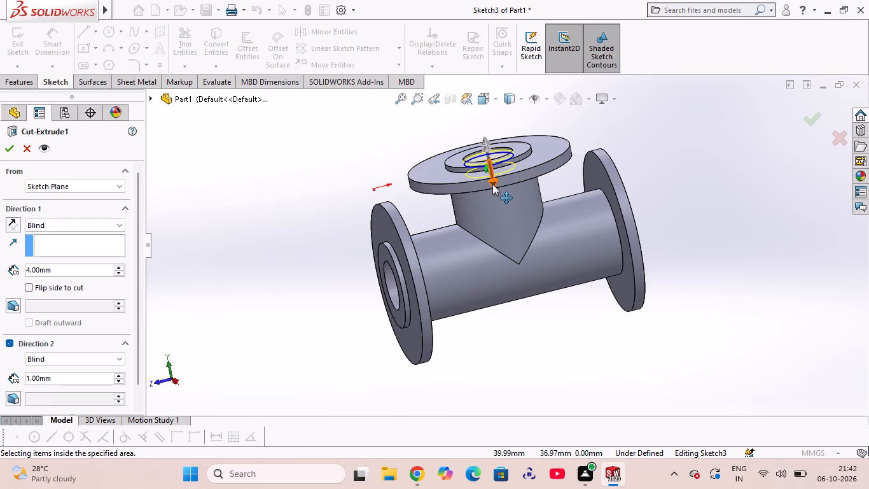
drag(492, 184, 513, 255)
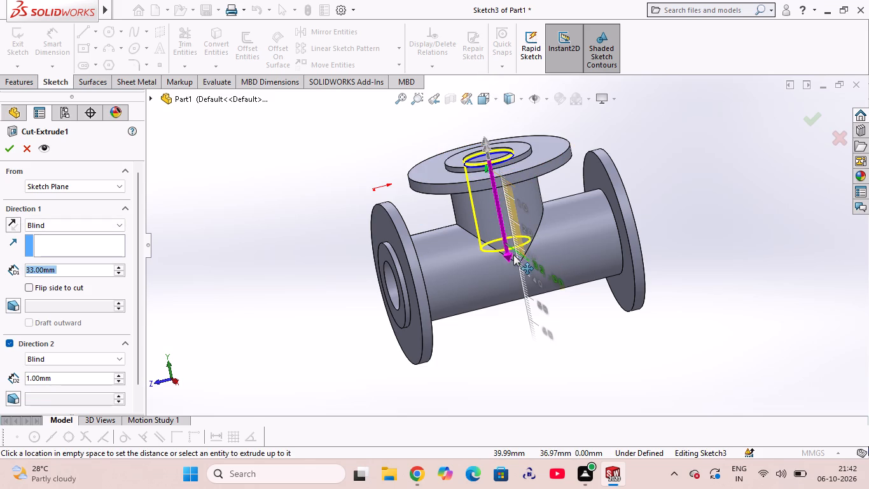
drag(513, 255, 514, 258)
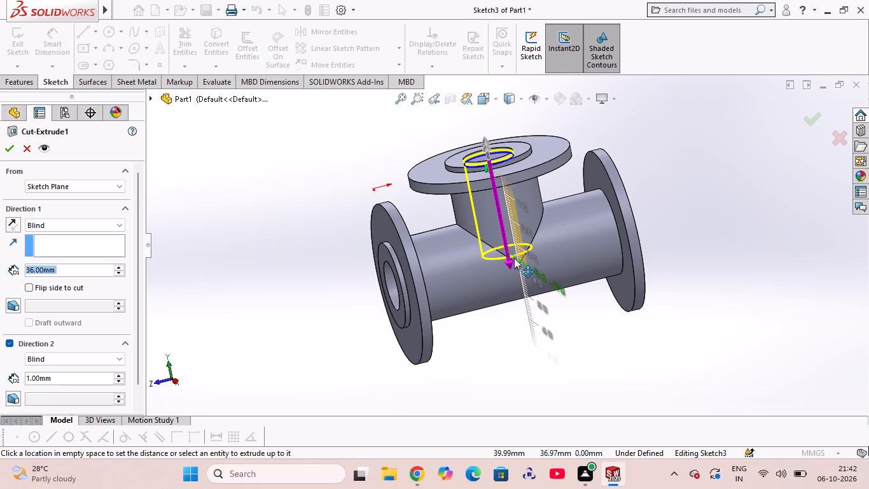
drag(514, 258, 515, 262)
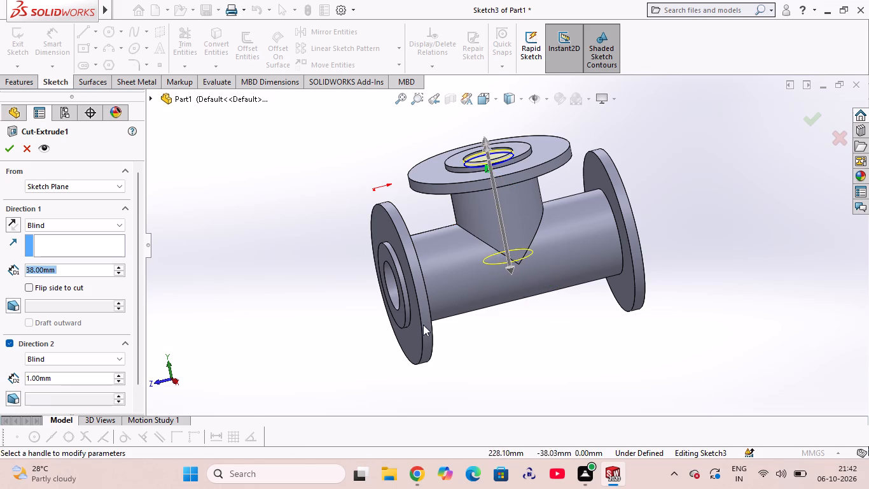
middle_drag(353, 338, 443, 297)
middle_click(443, 297)
middle_click(439, 298)
middle_drag(434, 299, 428, 299)
middle_drag(380, 299, 371, 299)
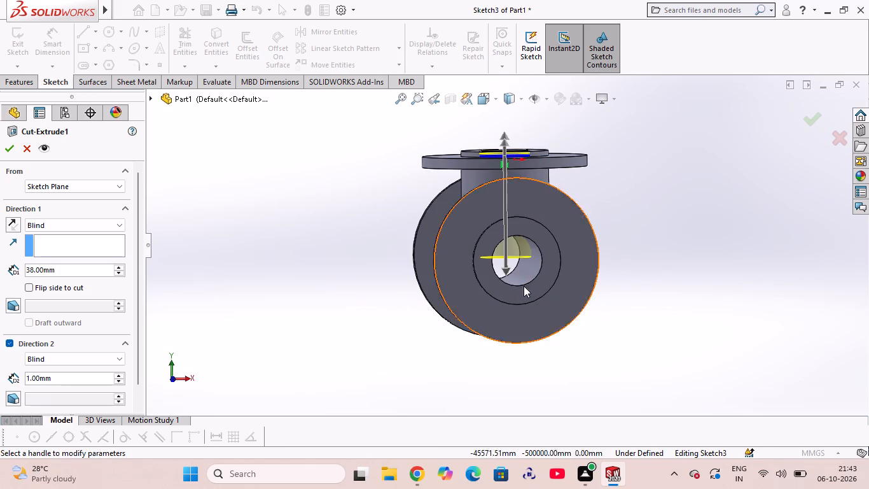
middle_click(627, 261)
middle_drag(627, 261, 583, 286)
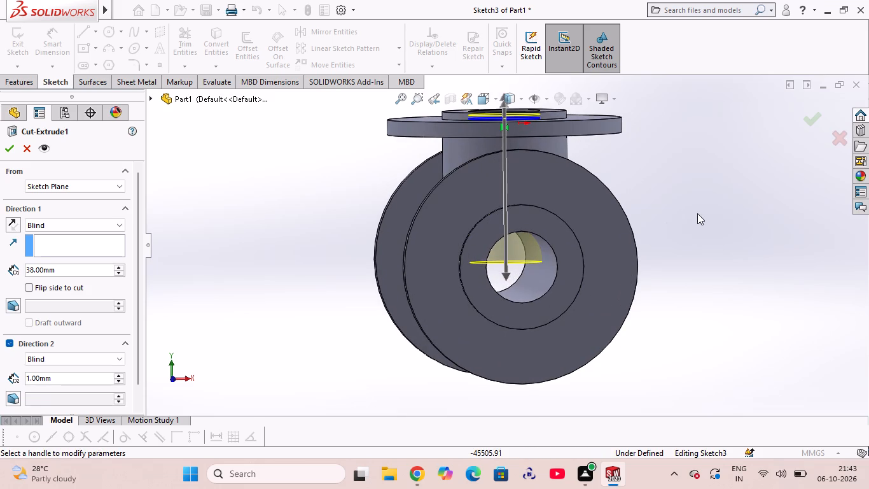
middle_drag(686, 229, 658, 237)
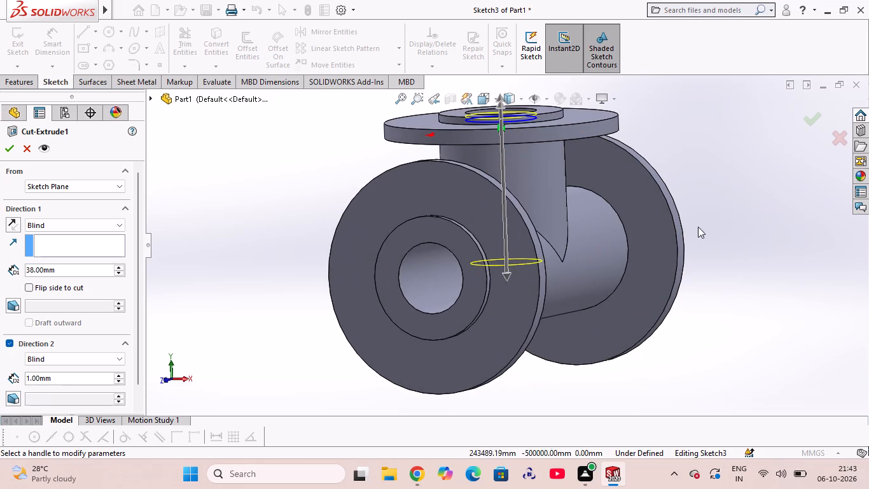
middle_click(698, 227)
middle_drag(724, 250, 742, 238)
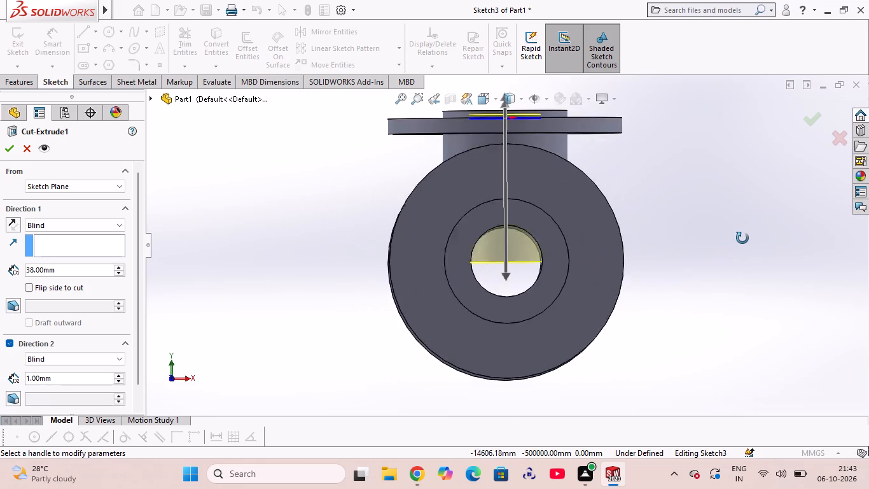
middle_drag(742, 238, 745, 239)
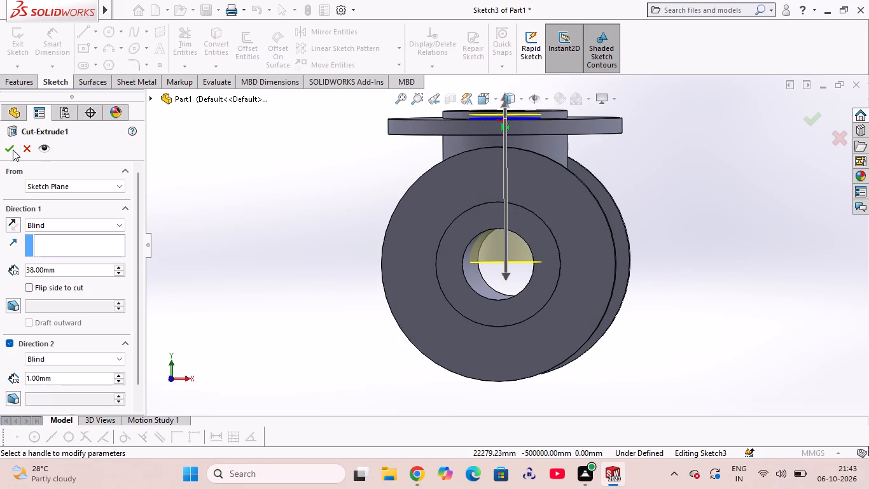
click(13, 150)
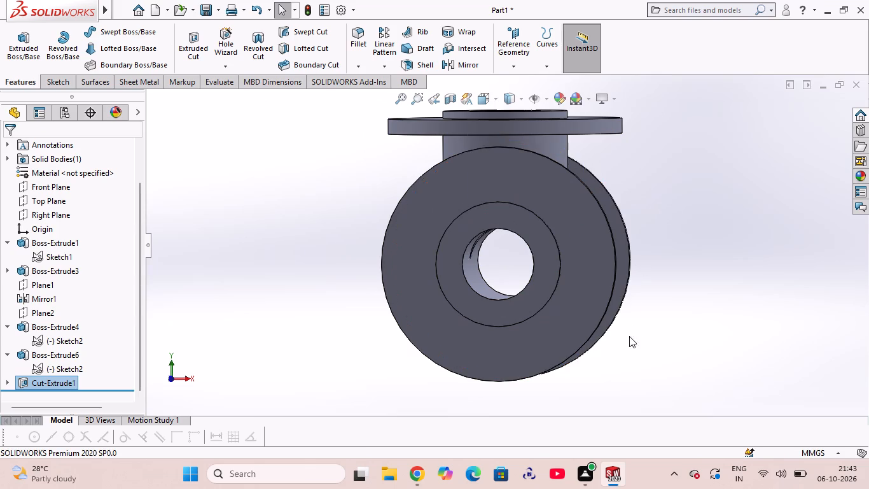
Examine the valve body's neck bore and its junction with the main pipe's bore from several angles.
middle_drag(614, 355, 618, 339)
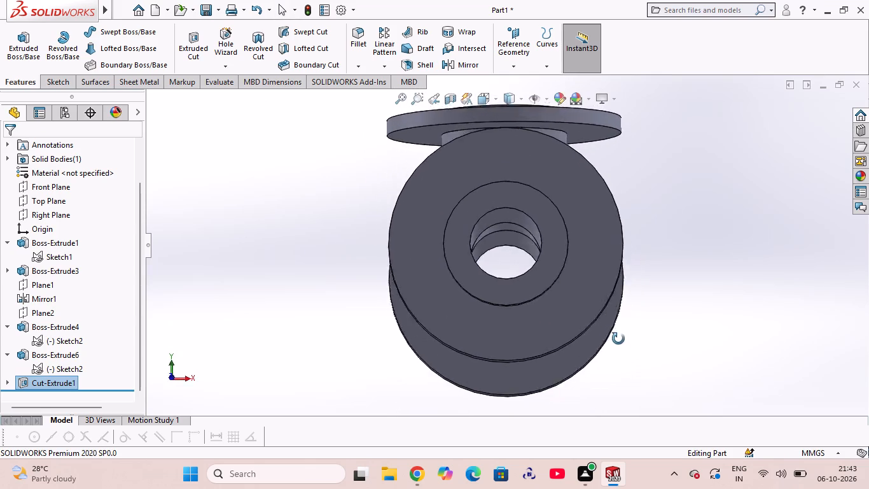
middle_drag(618, 339, 697, 357)
scroll(575, 329, up, 1)
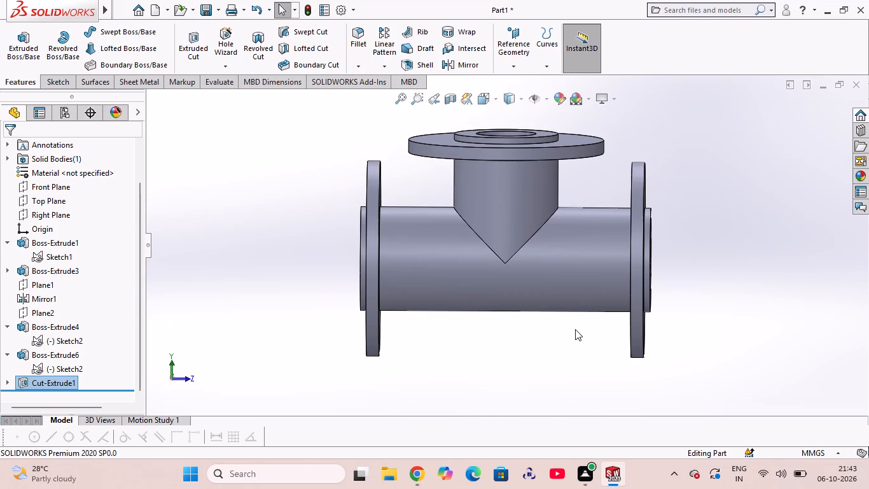
scroll(551, 329, up, 2)
middle_drag(634, 174, 627, 267)
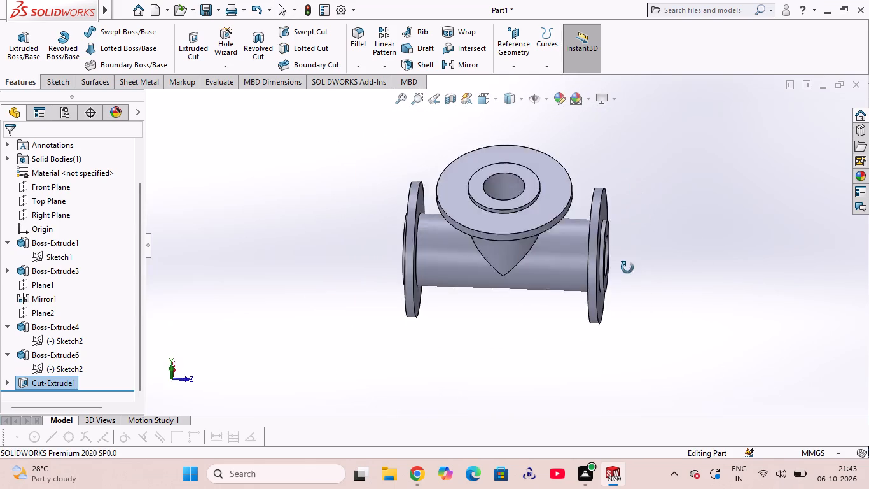
middle_drag(627, 267, 725, 263)
middle_drag(743, 266, 627, 315)
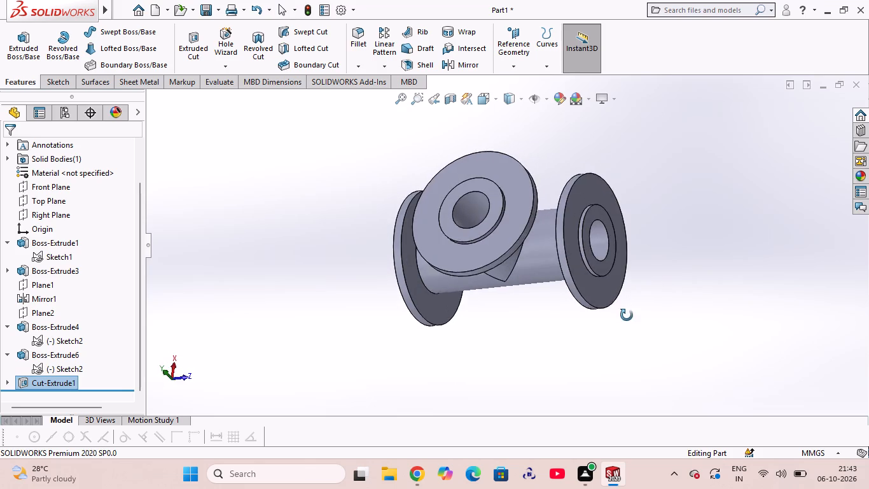
middle_drag(627, 315, 631, 328)
middle_click(683, 322)
scroll(569, 174, up, 1)
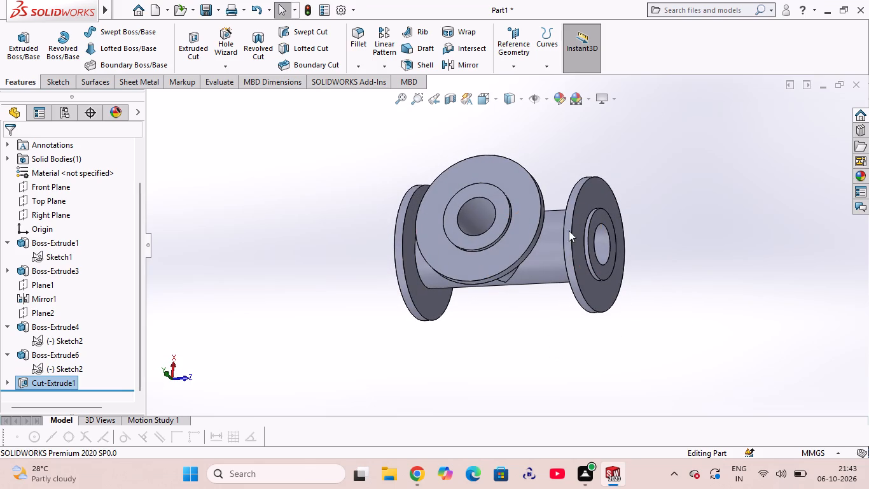
scroll(529, 319, down, 4)
scroll(566, 382, up, 5)
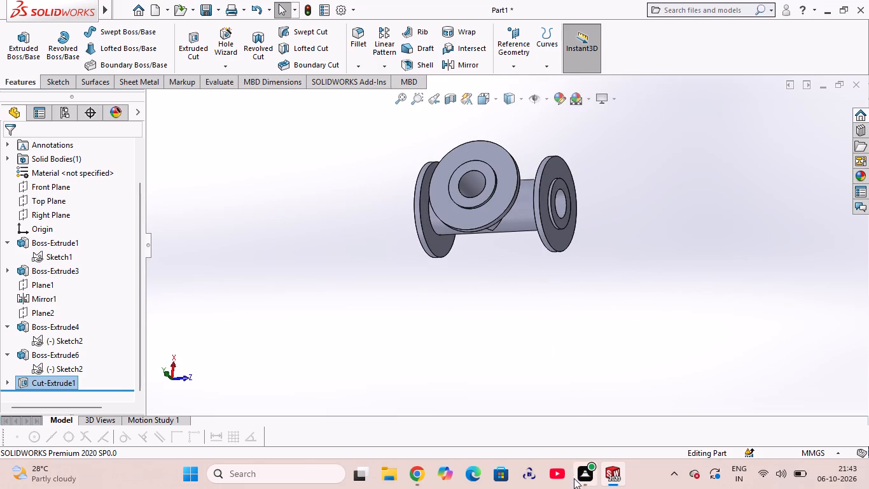
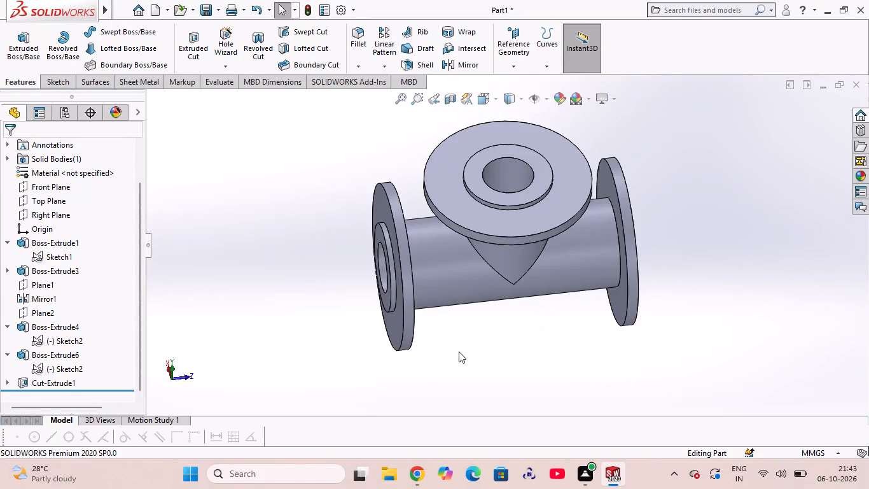
Start a sketch on the end flange's outer face and draw a circle about 6.4 mm in diameter, about 23.75 mm directly above the origin.
middle_drag(461, 350, 523, 288)
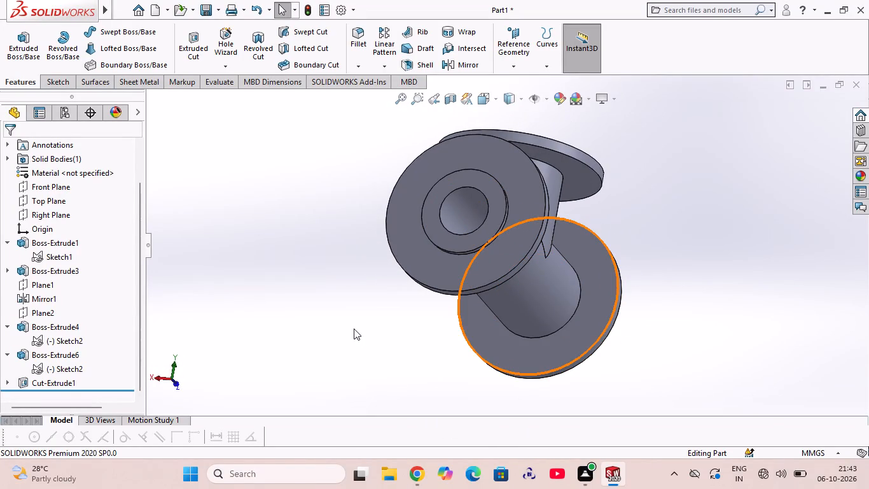
middle_drag(354, 329, 424, 379)
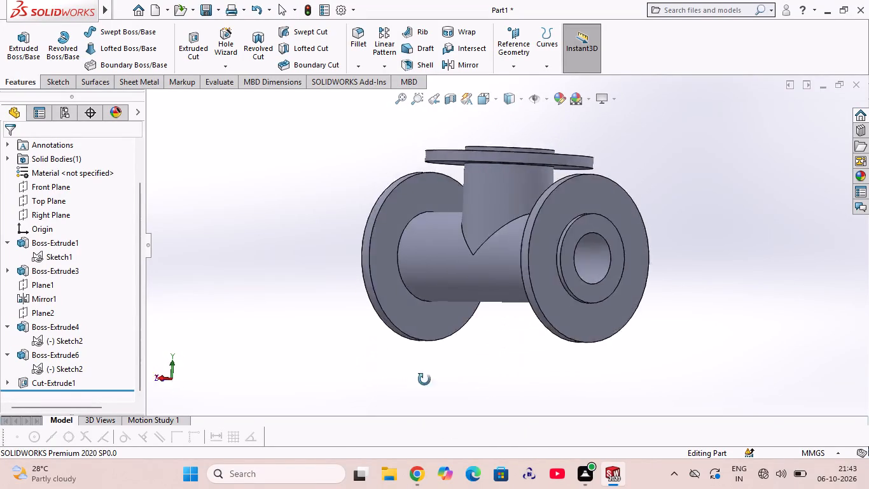
middle_drag(424, 379, 502, 375)
middle_drag(675, 167, 679, 250)
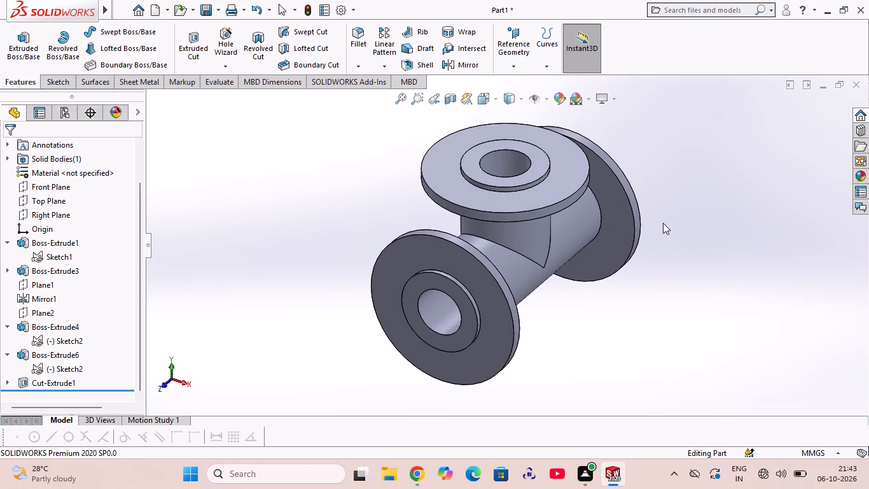
click(487, 307)
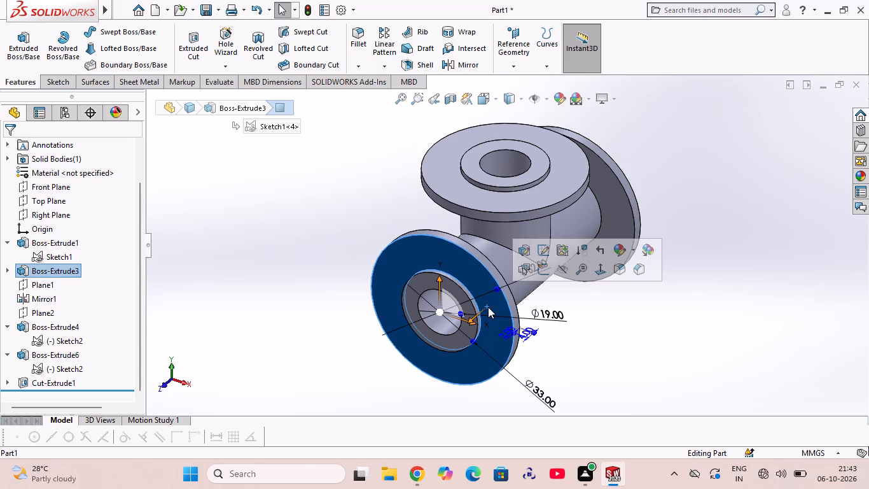
click(542, 266)
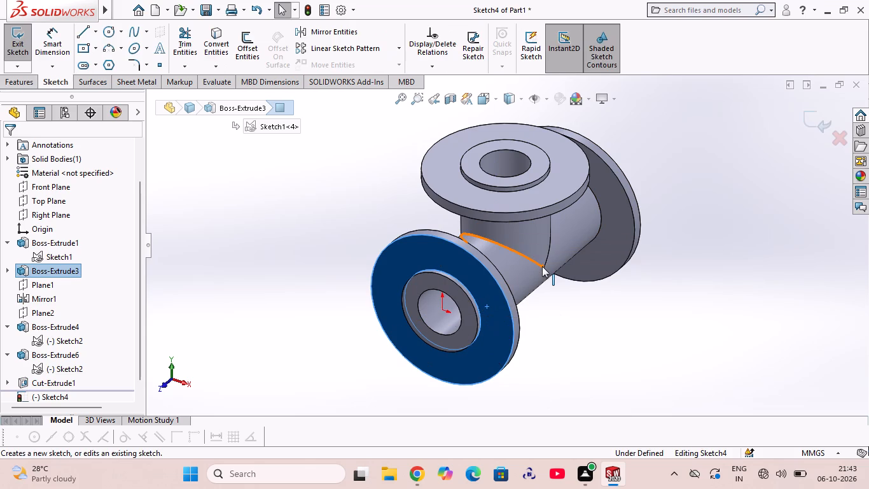
key(ctrl+8)
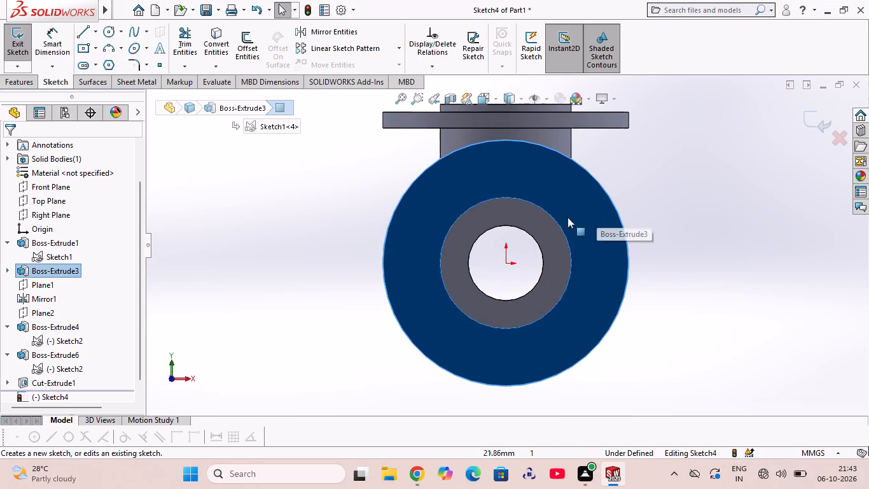
click(239, 213)
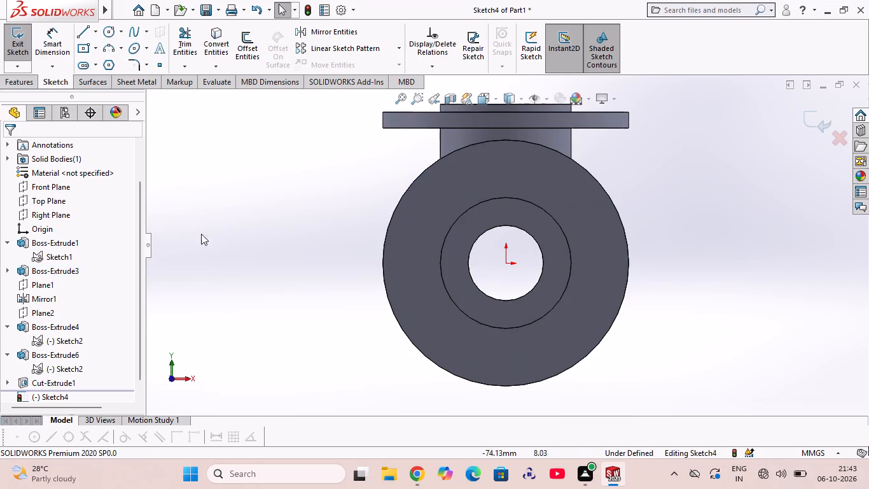
click(110, 27)
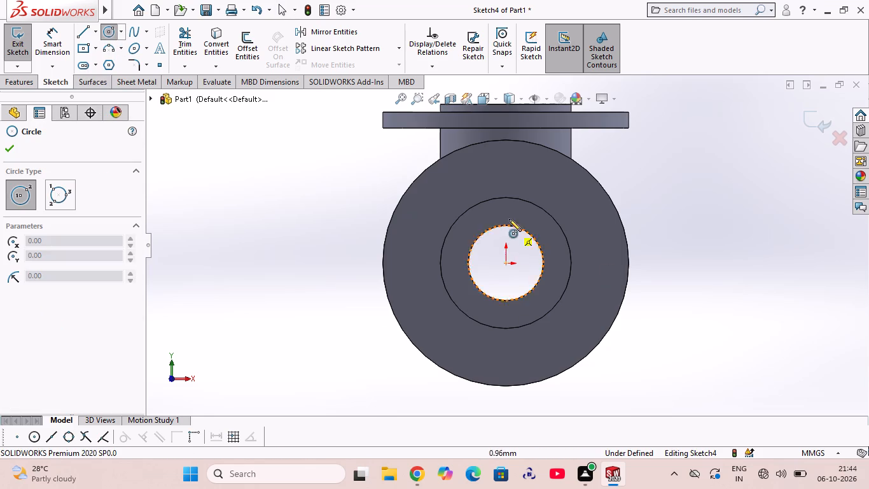
click(508, 169)
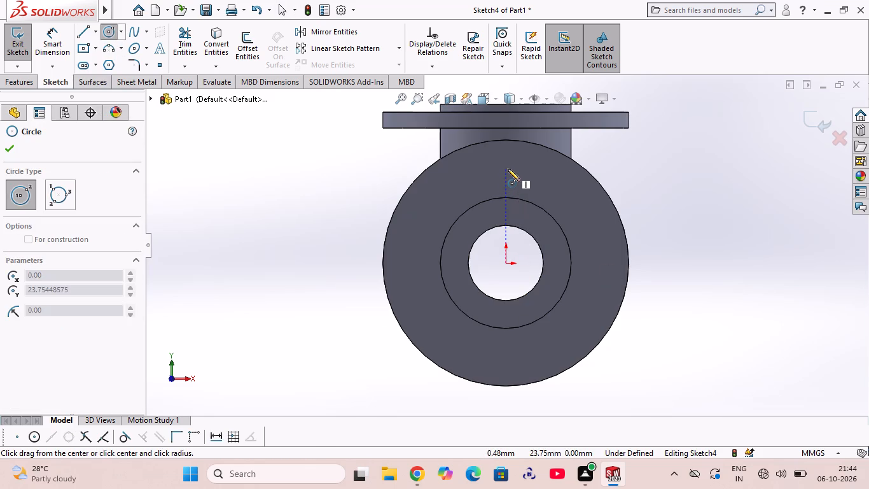
click(518, 171)
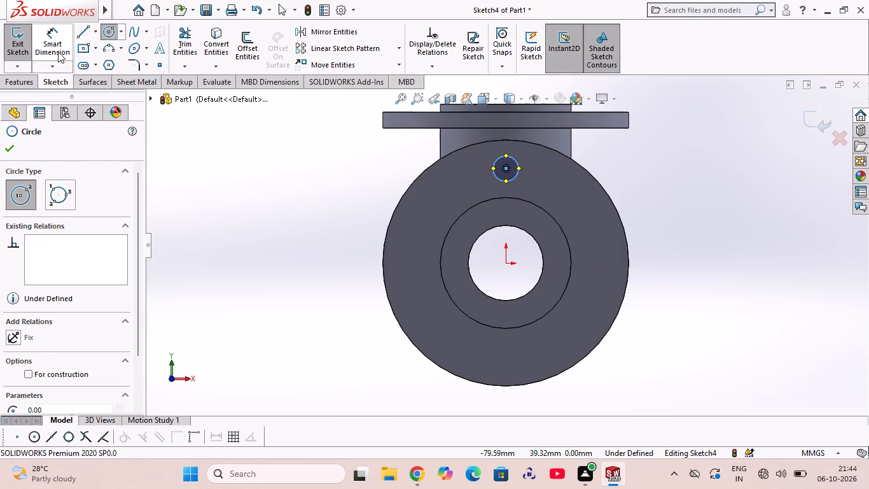
Dimension the circle's diameter as 5.5 mm and its centre's vertical distance from the origin as 23 mm.
click(53, 53)
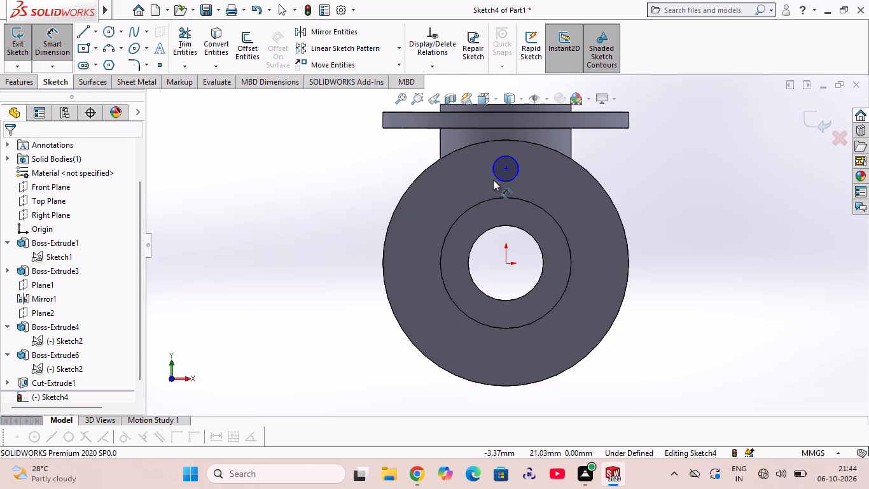
click(516, 164)
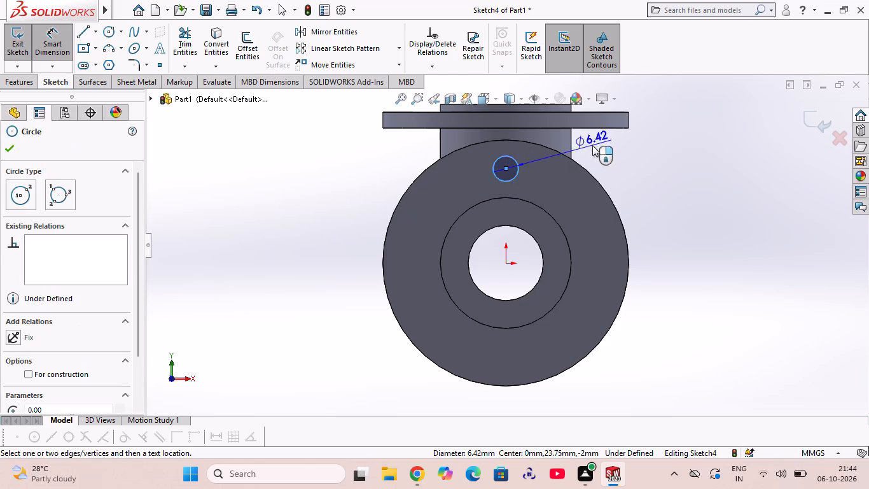
click(599, 148)
text(5.5)
key(Return)
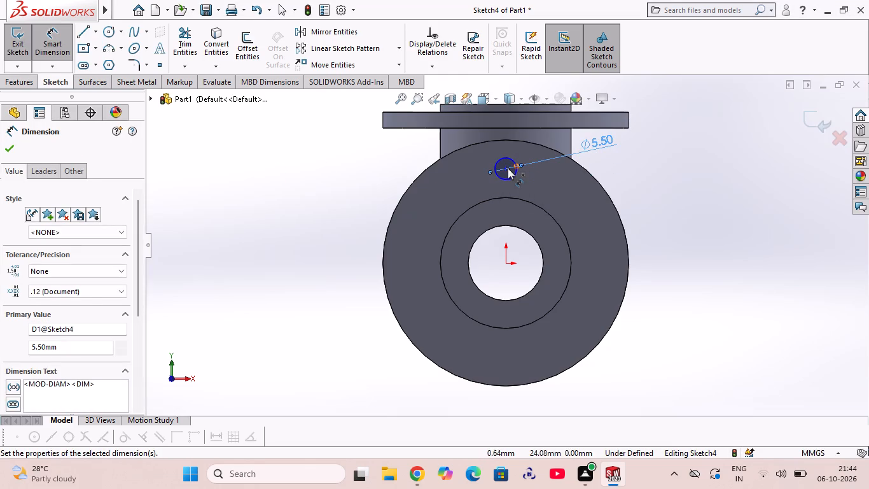
click(506, 168)
click(506, 264)
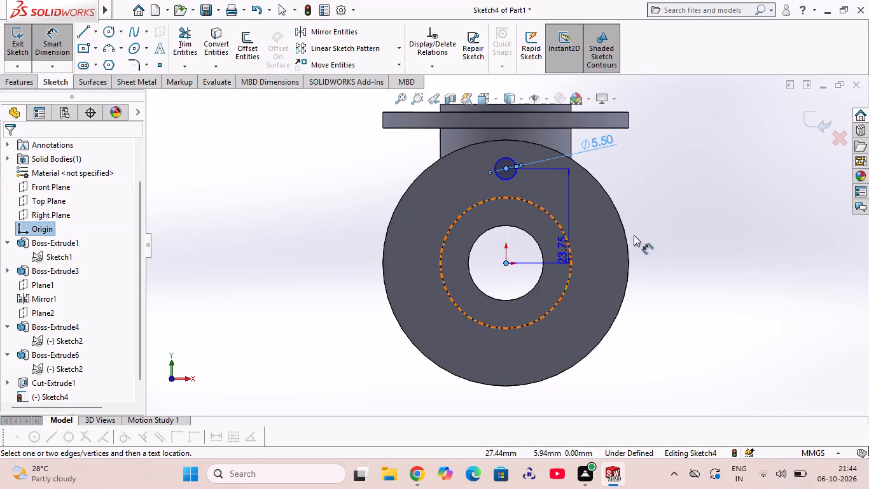
click(692, 227)
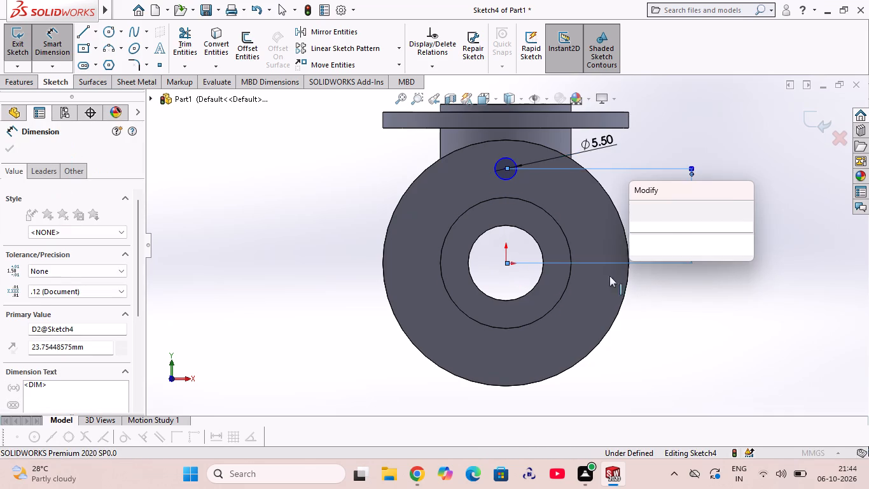
text(23)
key(Return)
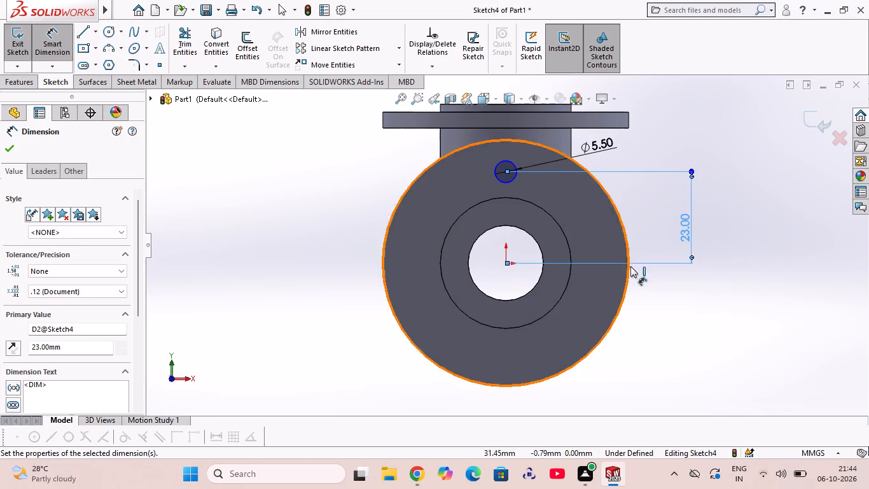
Add a Vertical relation between the small circle's centre and the origin.
click(506, 169)
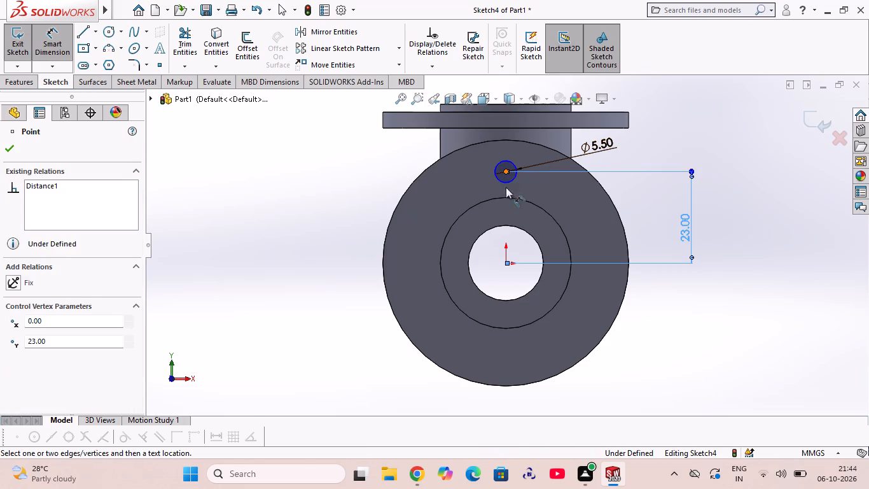
ctrl+click(504, 262)
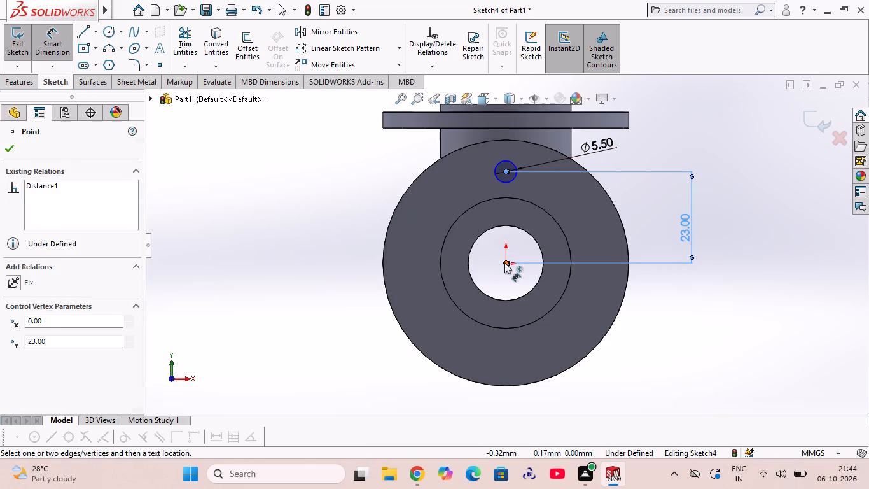
key(Escape)
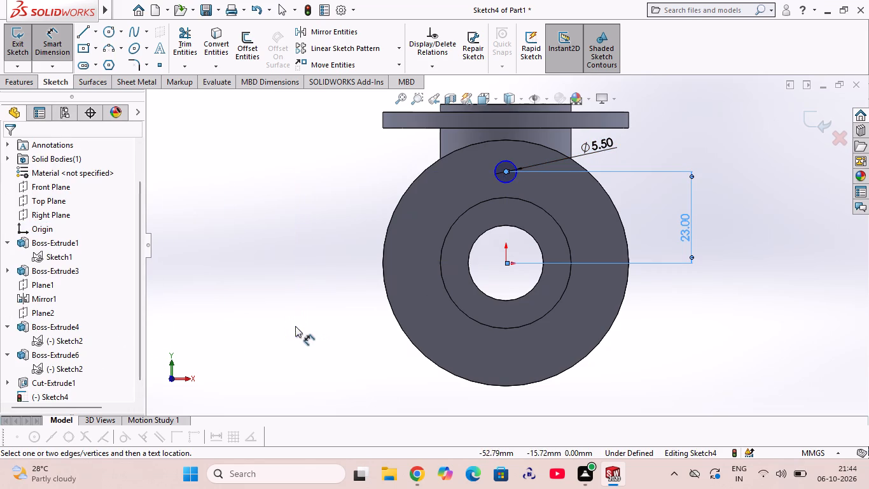
key(Escape)
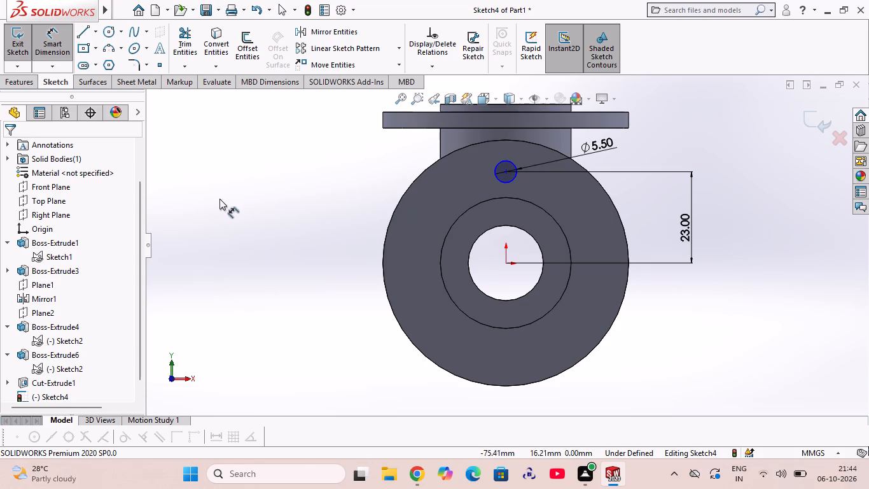
click(53, 45)
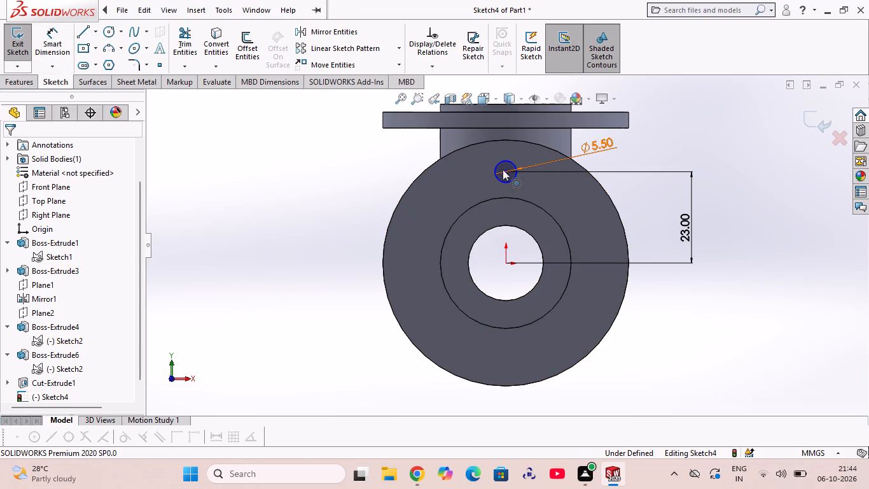
click(506, 169)
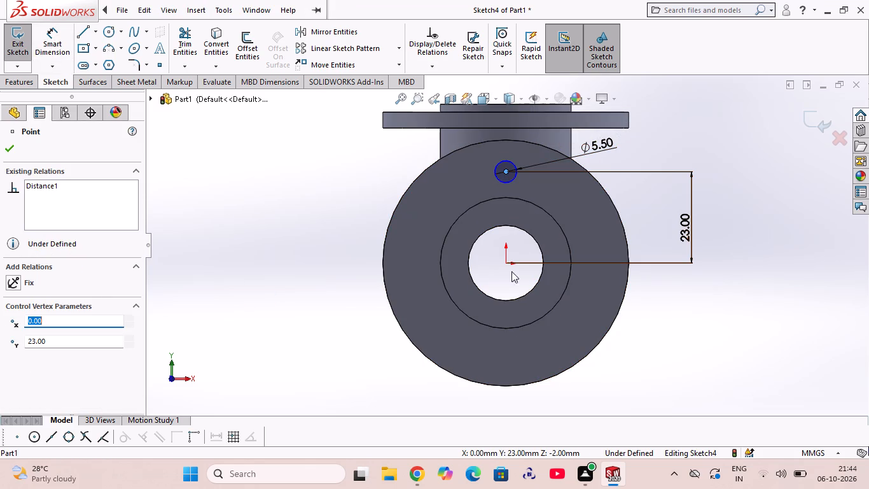
ctrl+click(505, 262)
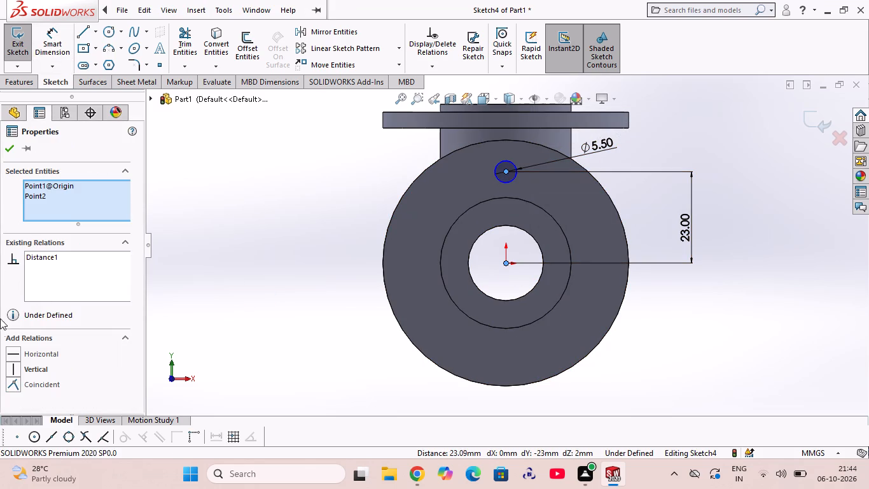
click(38, 367)
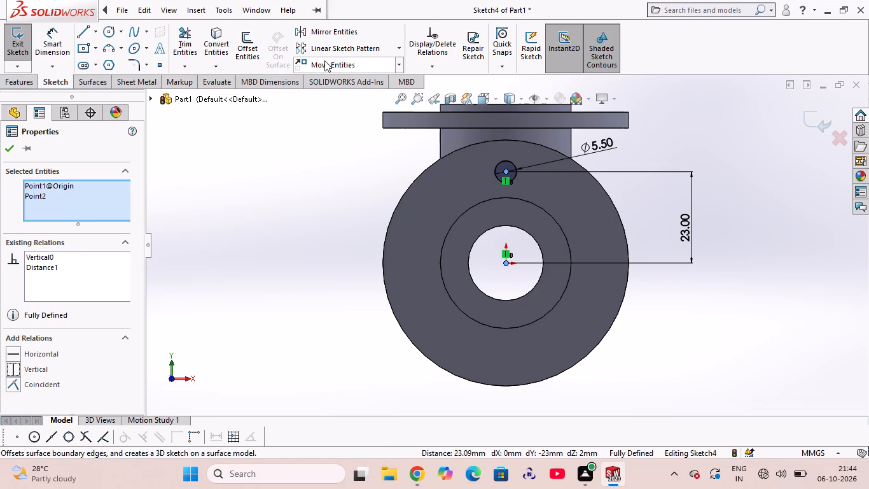
Create a circular sketch pattern of the 5.5 mm circle around the origin, with 4 equally spaced instances over 360 degrees.
click(401, 46)
click(372, 83)
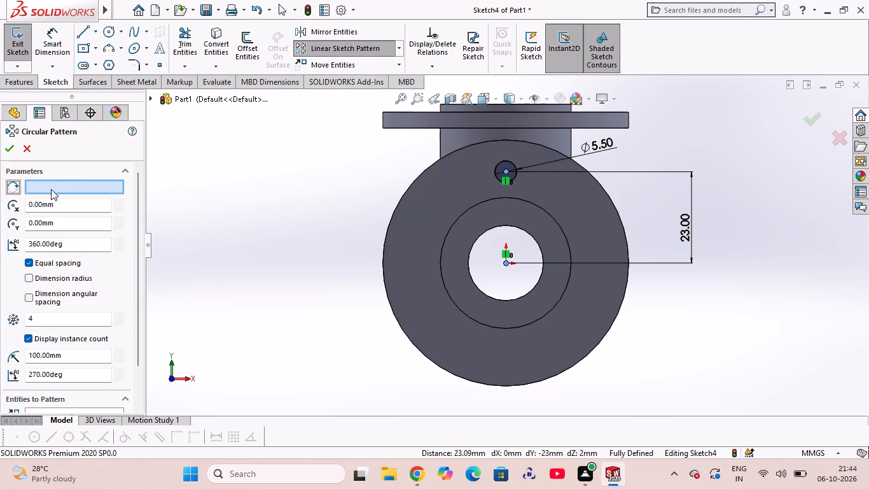
click(497, 167)
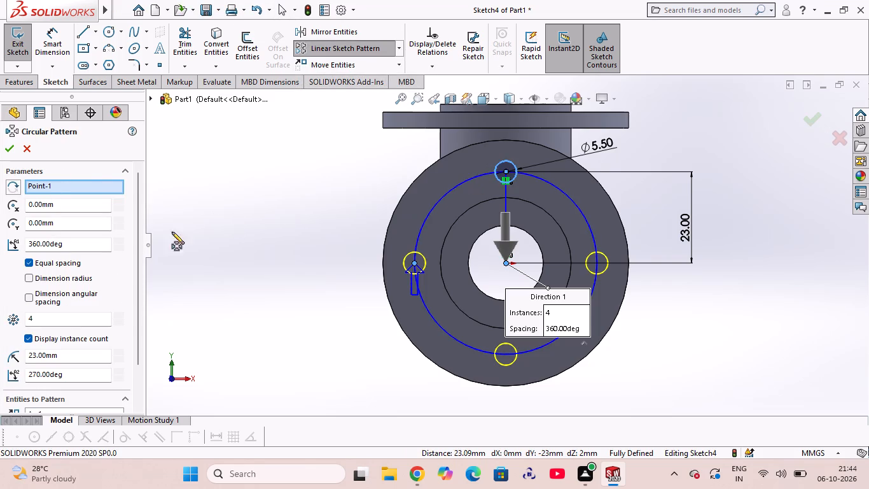
click(6, 148)
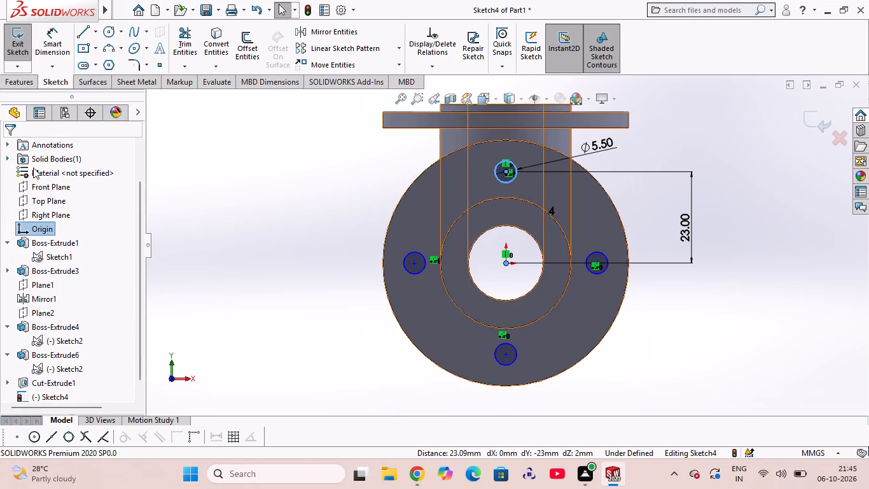
click(282, 253)
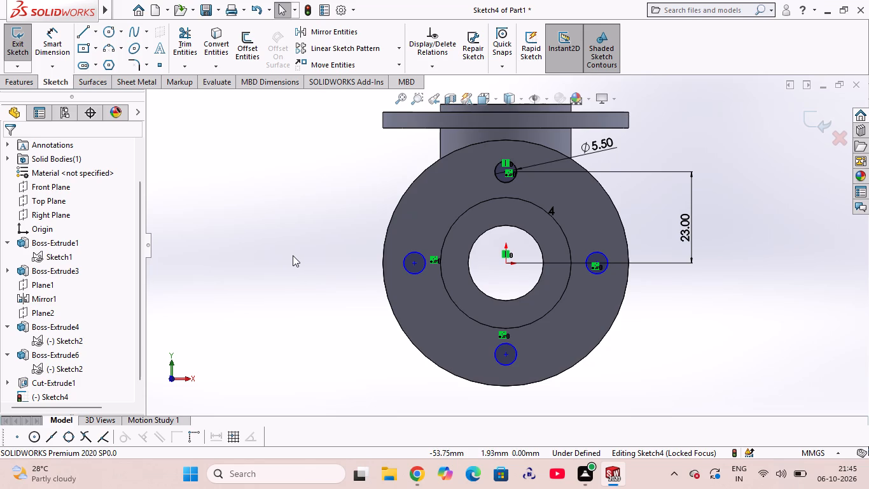
Dimension the horizontal distance between the left patterned circle's centre and the origin.
click(44, 35)
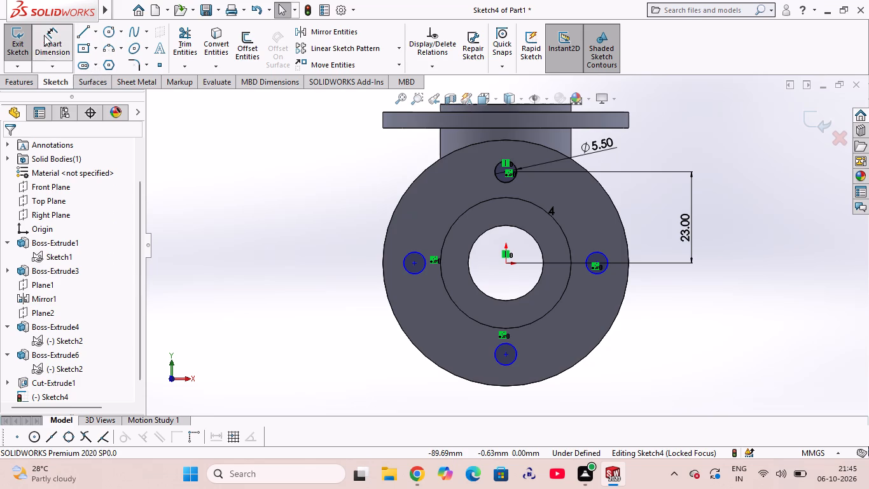
click(414, 265)
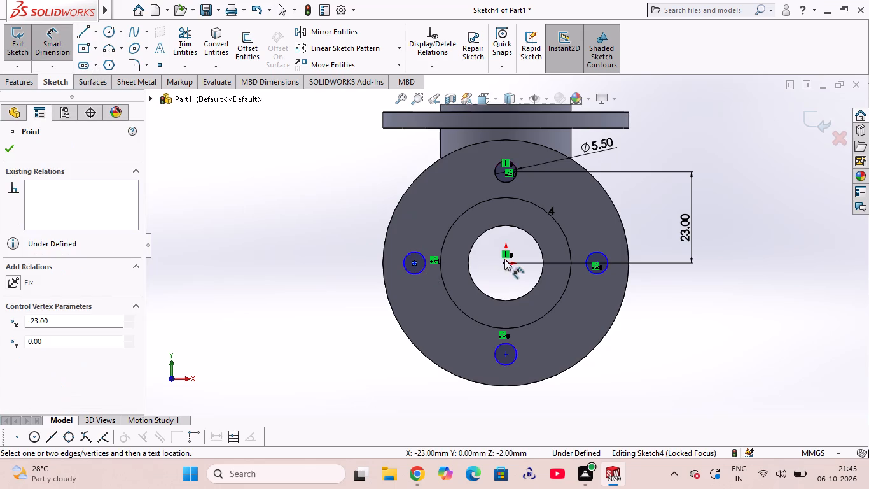
click(505, 263)
click(447, 313)
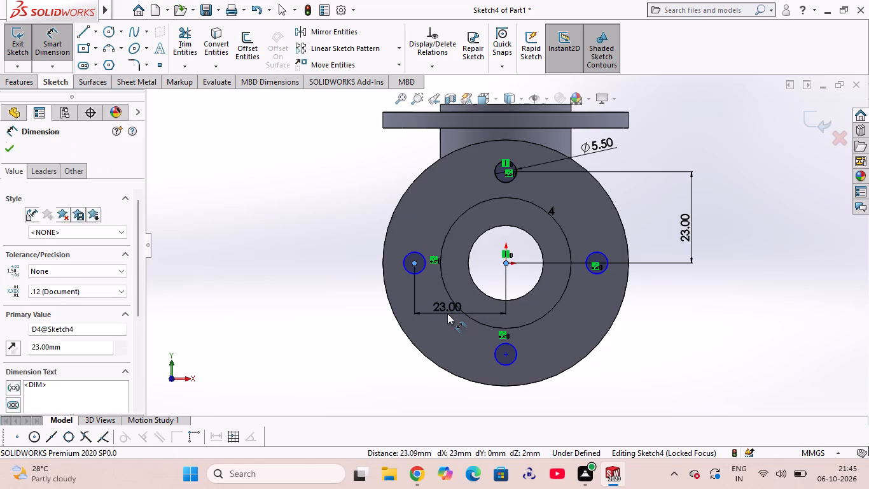
click(391, 302)
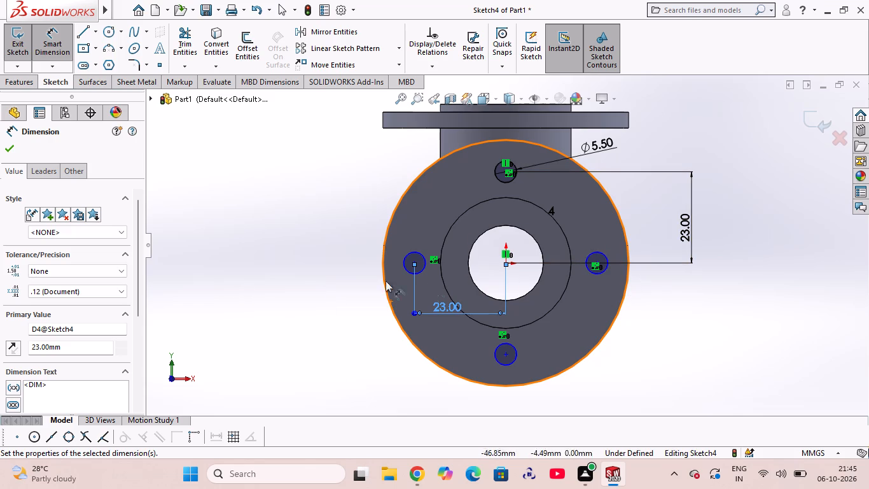
Cut-extrude the four 5.5 mm circles through the end flange with a blind depth of 10 mm.
click(26, 79)
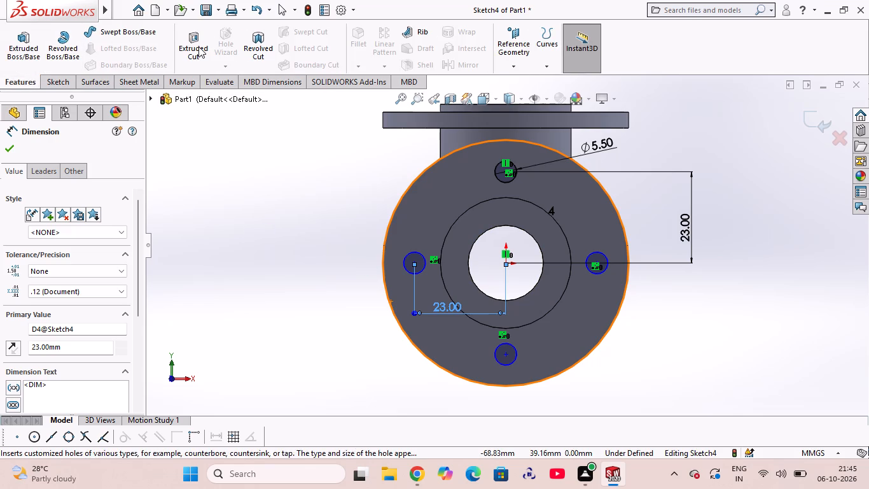
click(198, 46)
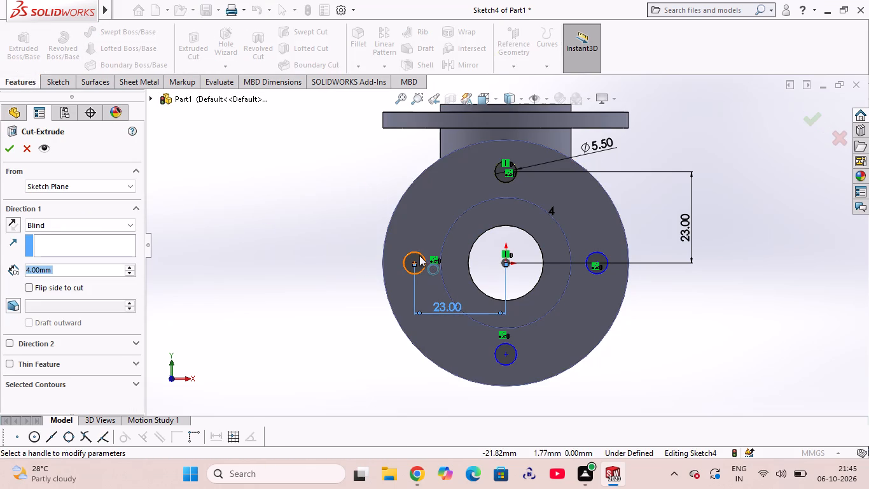
click(418, 253)
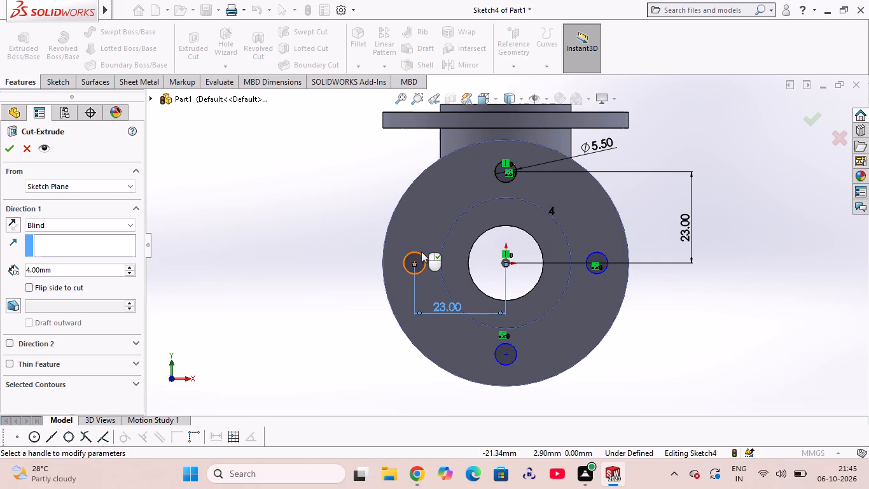
click(421, 254)
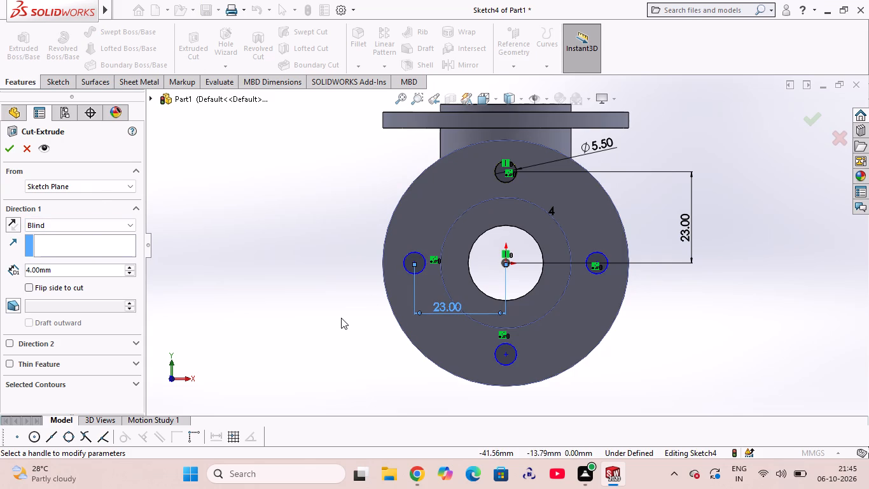
scroll(341, 316, up, 1)
middle_drag(341, 316, 381, 262)
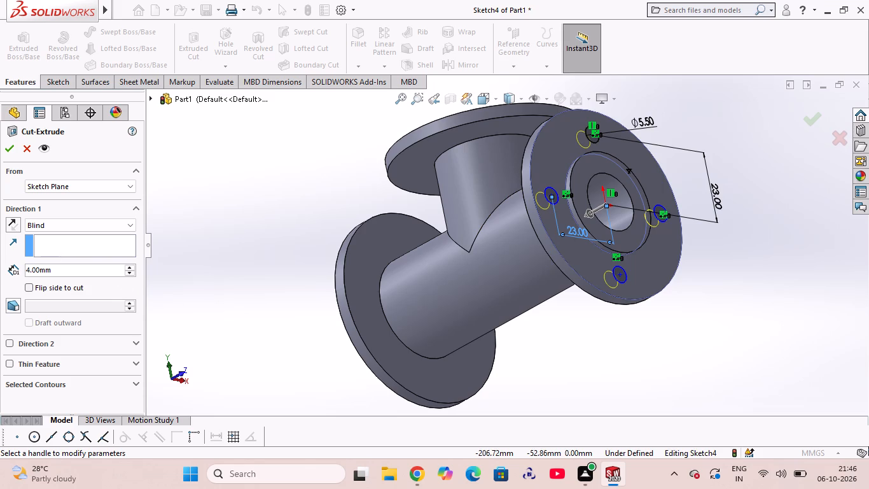
drag(53, 266, 18, 276)
text(10)
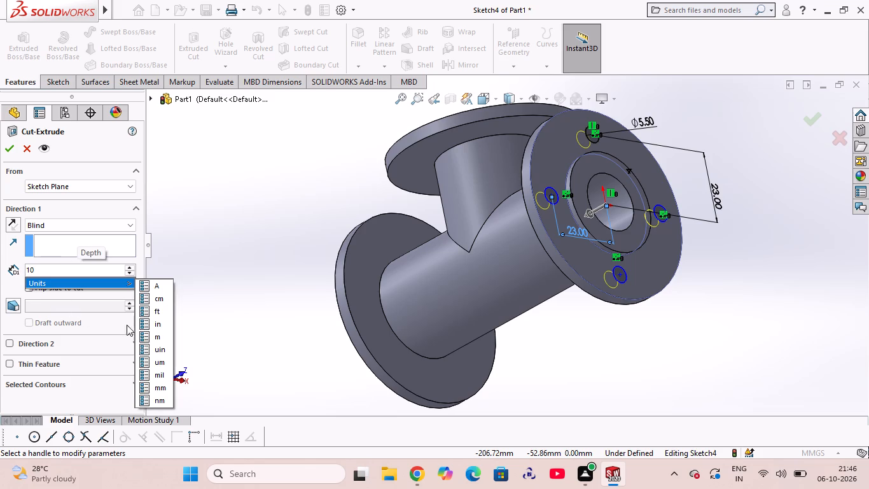
middle_drag(578, 341, 601, 321)
middle_drag(603, 320, 613, 313)
click(286, 276)
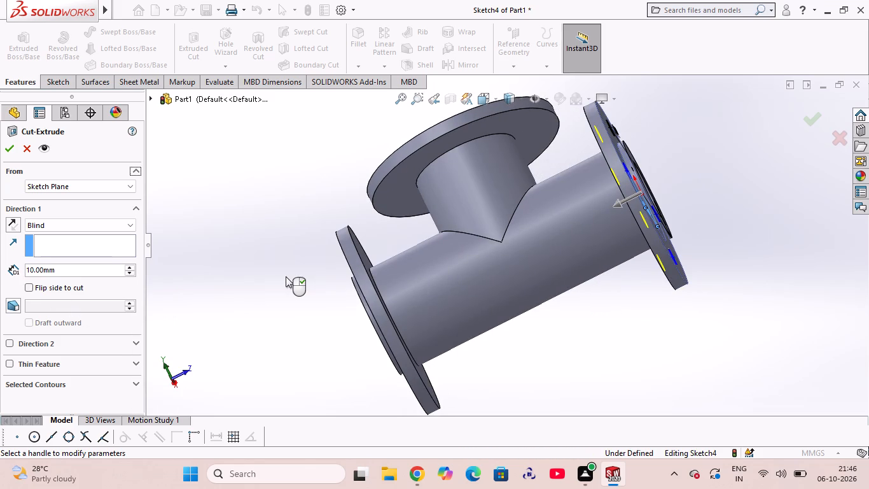
click(8, 152)
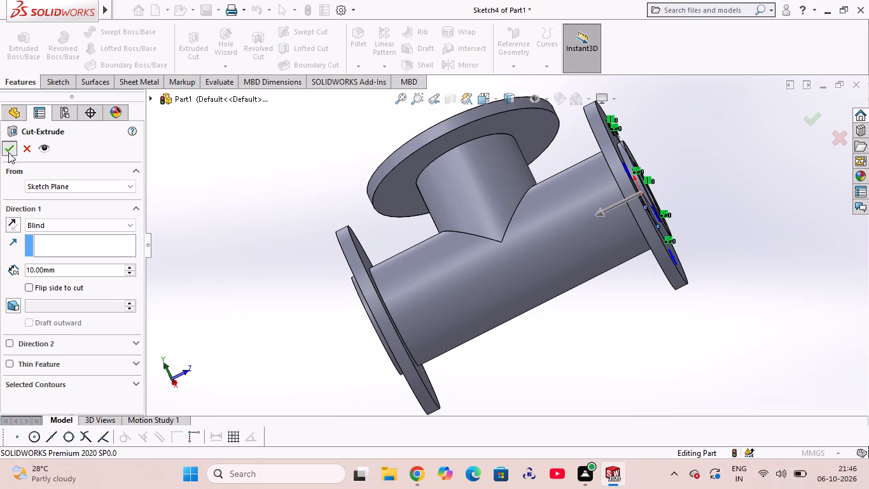
click(703, 173)
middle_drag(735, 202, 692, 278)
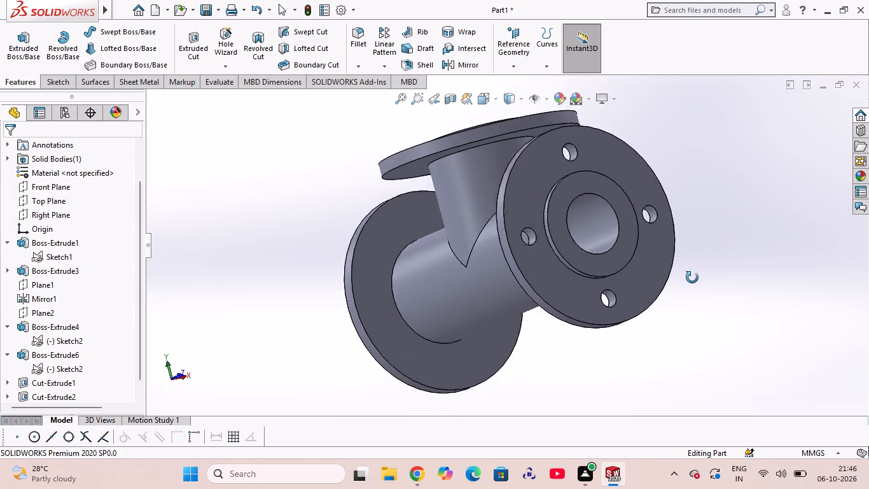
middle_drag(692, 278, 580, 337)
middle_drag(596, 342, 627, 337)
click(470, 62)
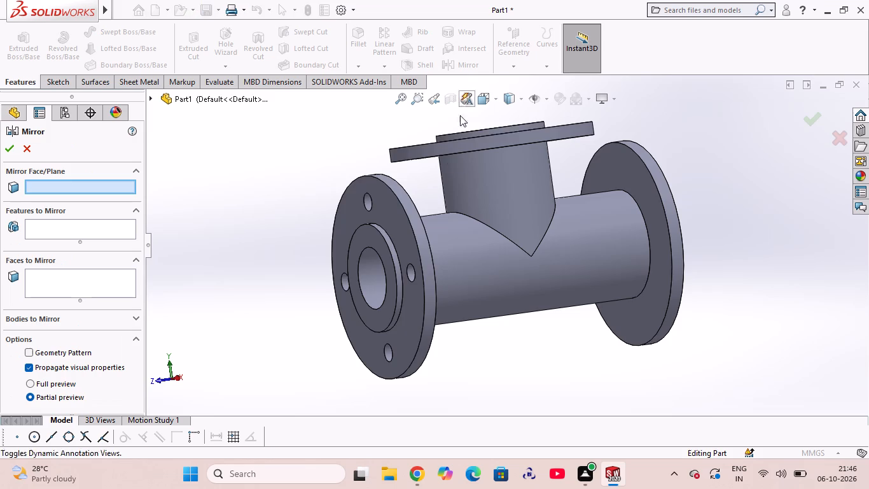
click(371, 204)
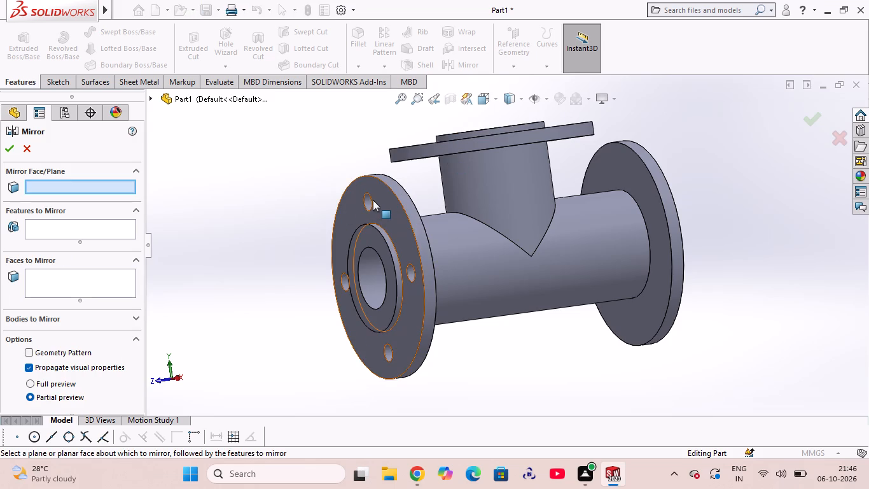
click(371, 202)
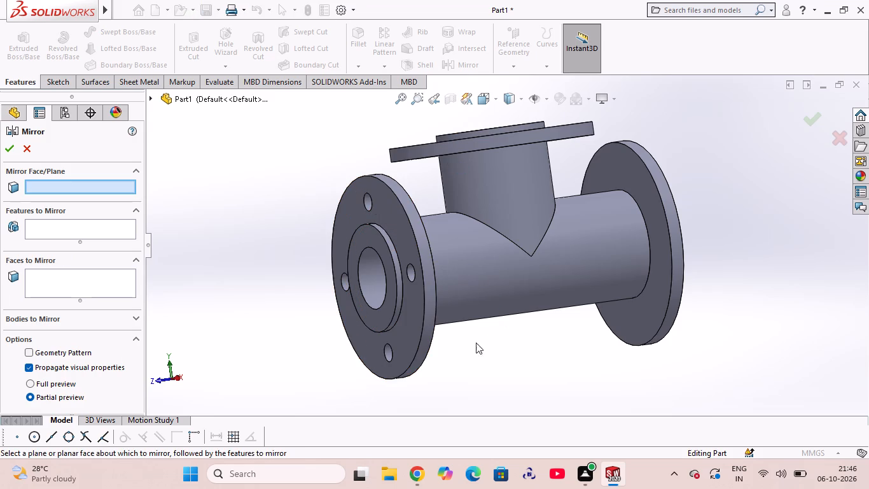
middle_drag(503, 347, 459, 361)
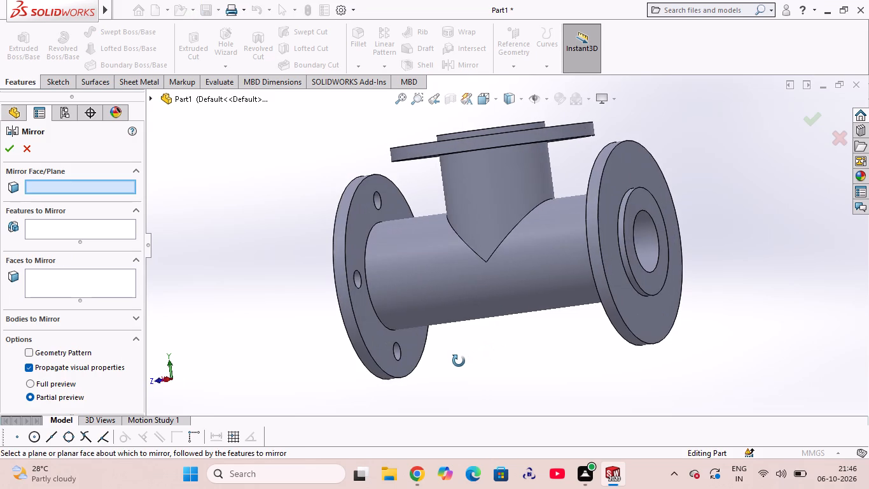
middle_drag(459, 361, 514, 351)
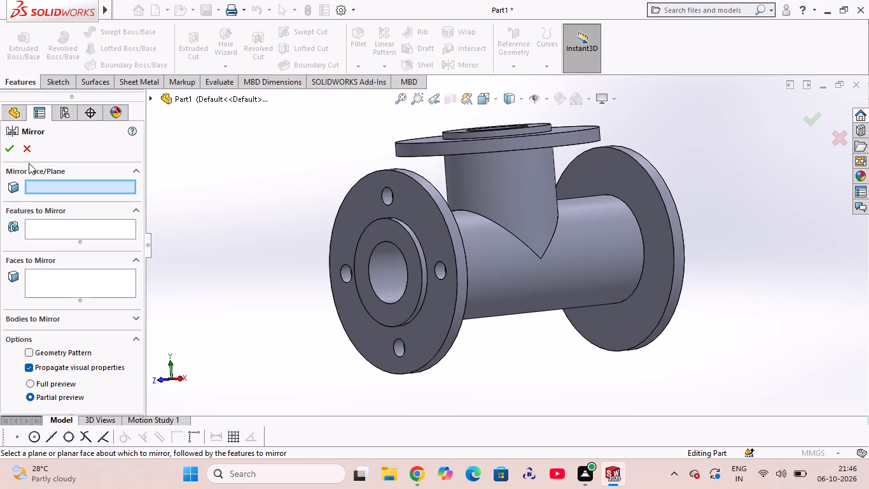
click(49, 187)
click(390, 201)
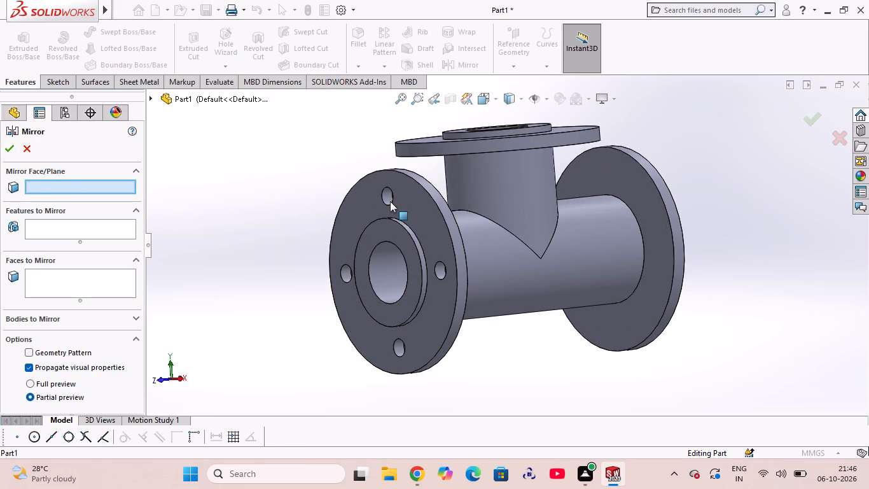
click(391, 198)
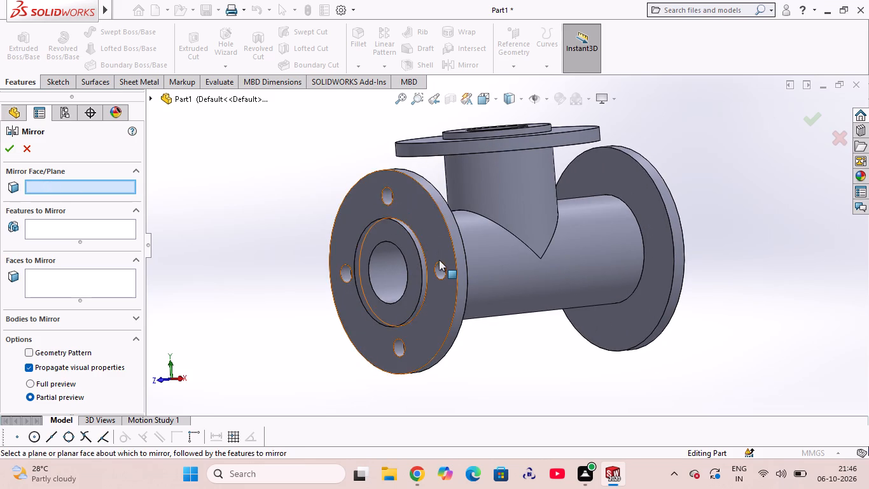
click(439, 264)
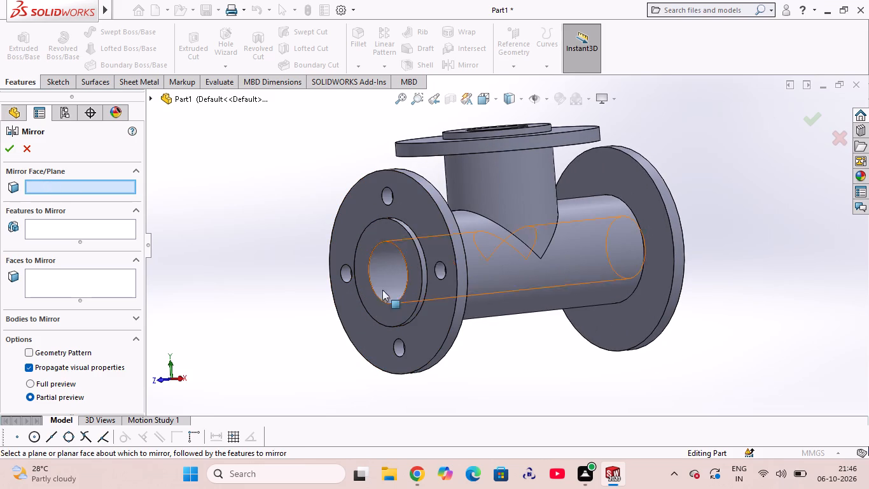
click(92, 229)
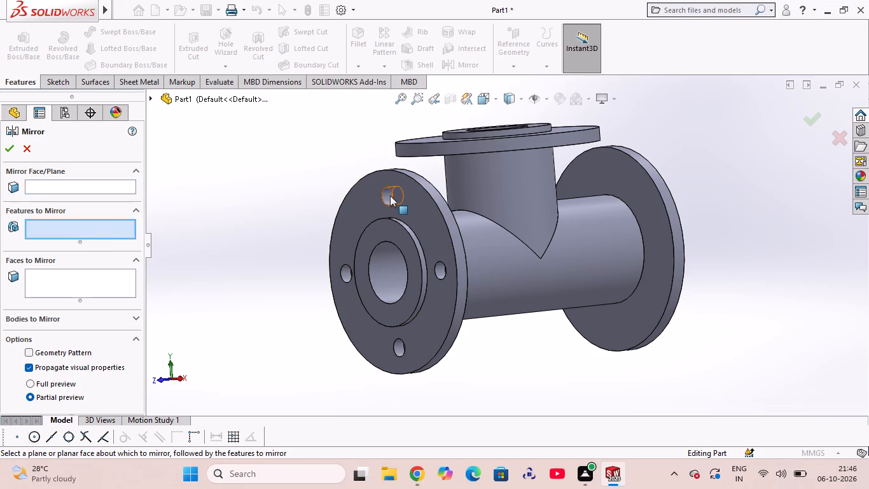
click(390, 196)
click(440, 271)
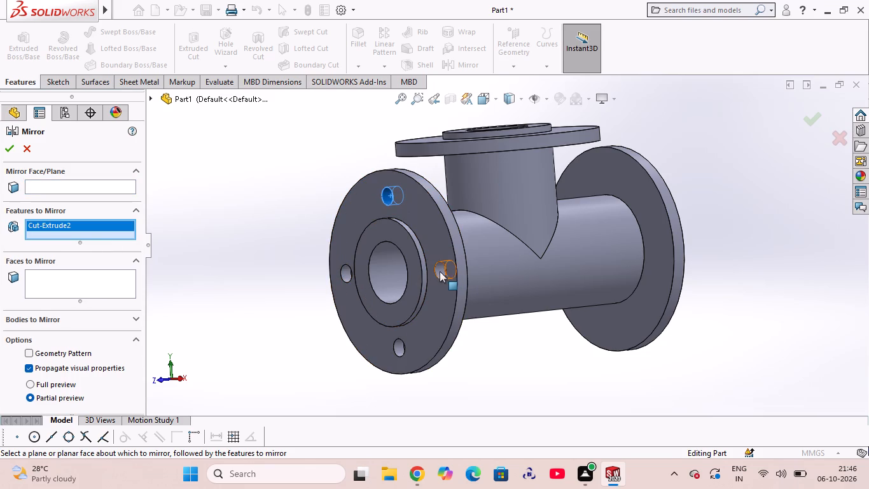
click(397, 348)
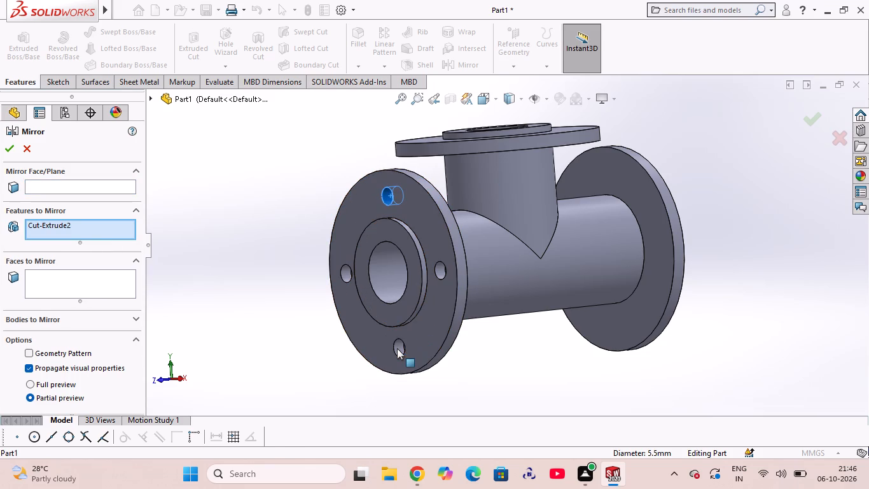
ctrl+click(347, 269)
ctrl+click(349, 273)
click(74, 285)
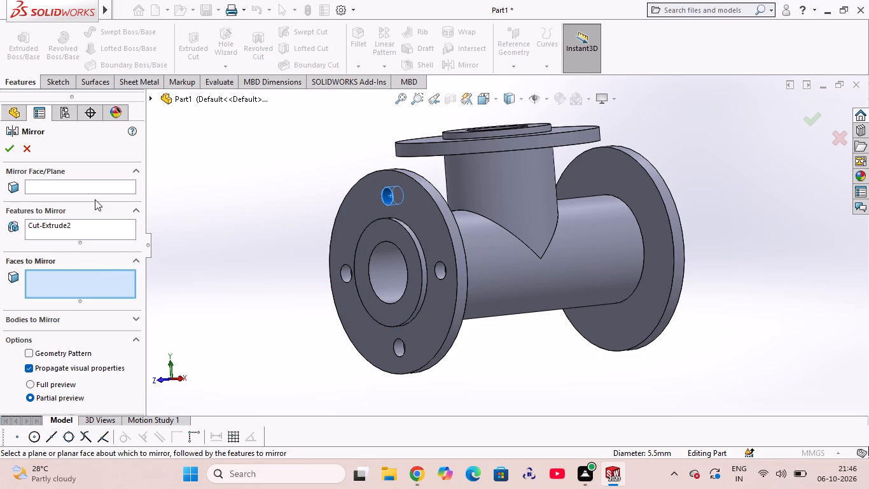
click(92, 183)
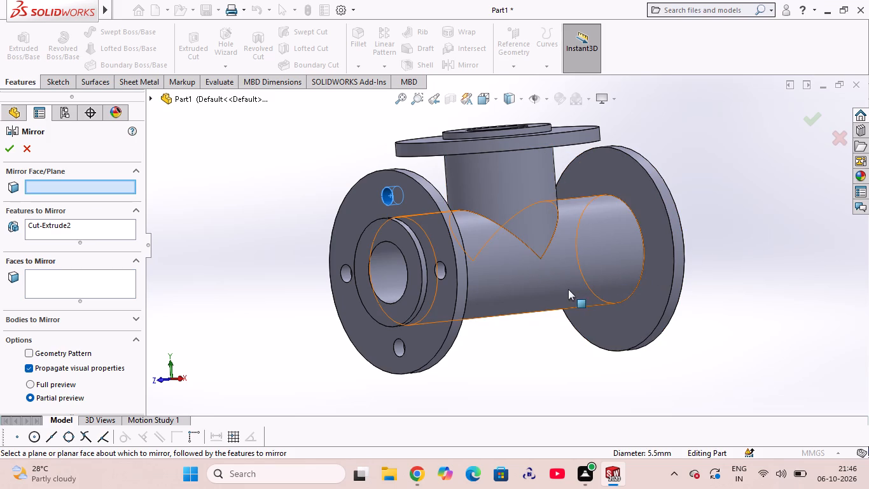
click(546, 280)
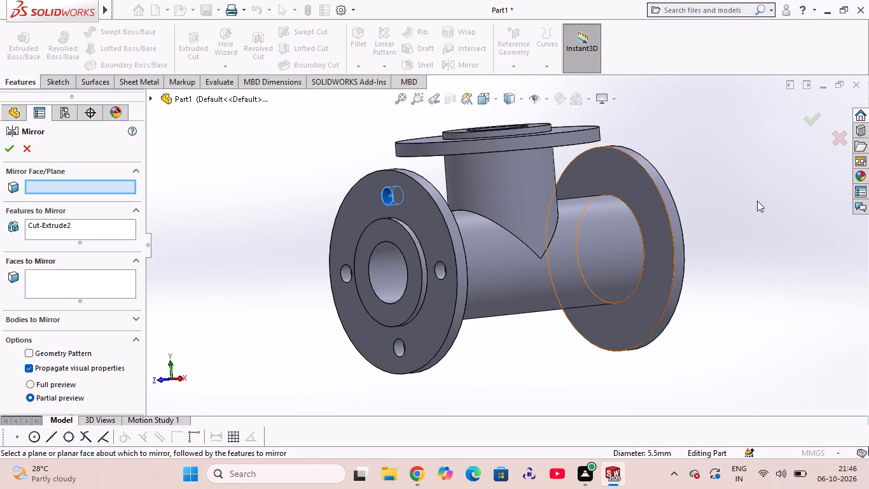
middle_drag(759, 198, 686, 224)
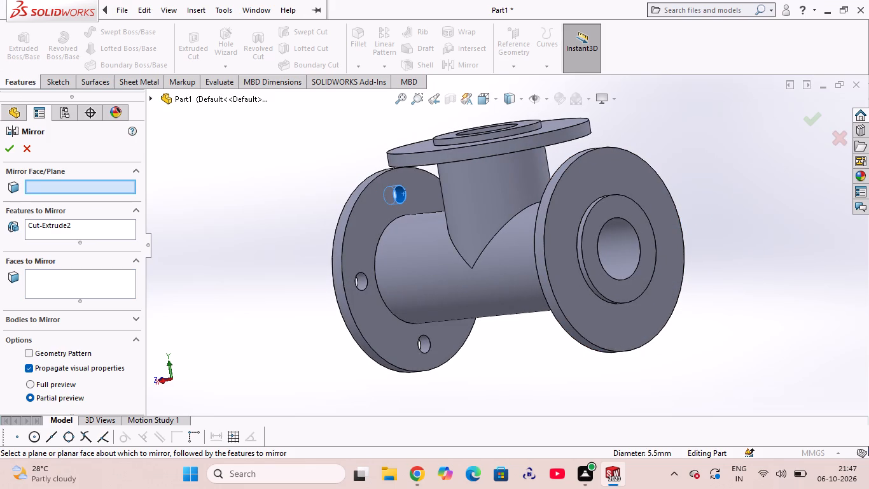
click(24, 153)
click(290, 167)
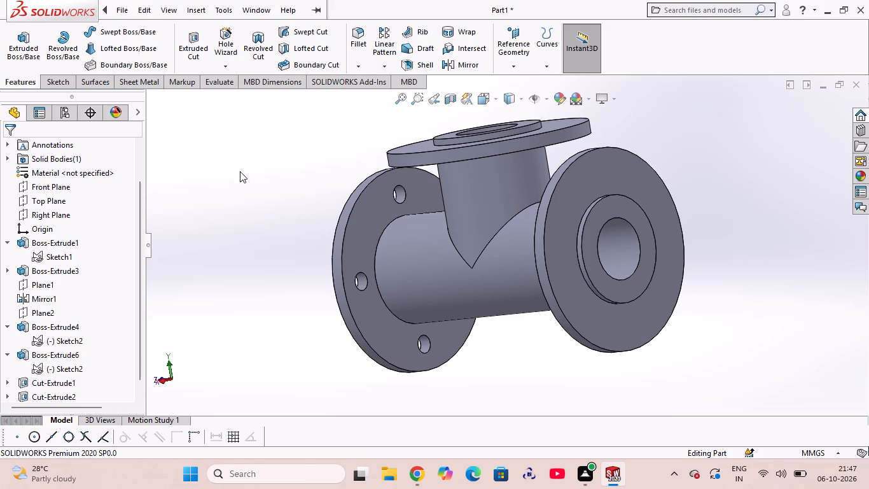
Mirror the four-hole bolt cut (Cut-Extrude2) about Plane1 onto the opposite end flange.
click(43, 311)
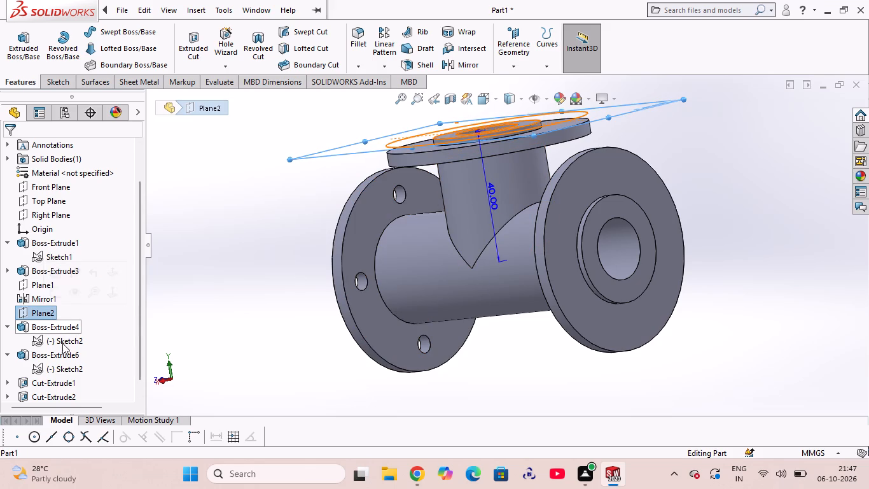
click(45, 279)
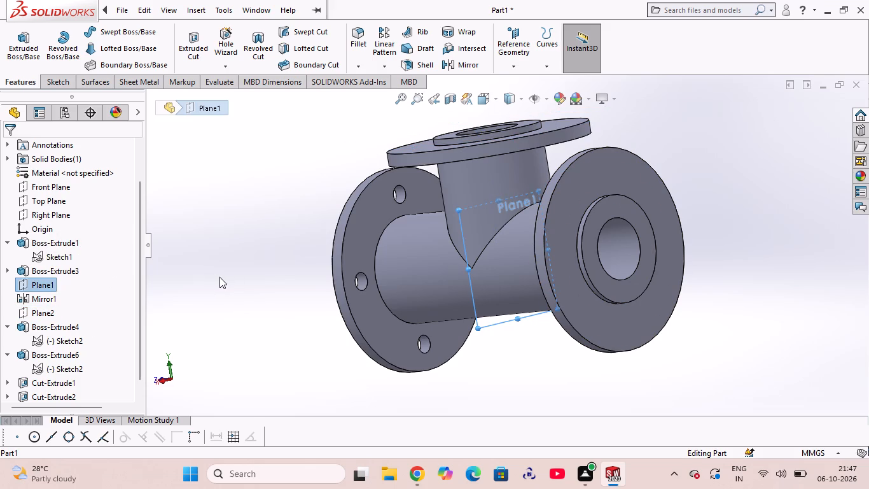
middle_drag(244, 276, 252, 276)
middle_drag(209, 305, 254, 305)
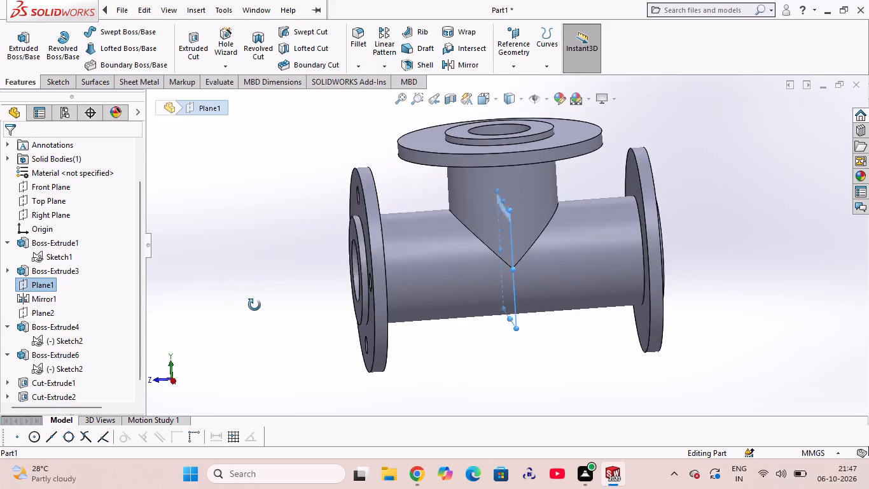
middle_drag(254, 305, 257, 305)
click(465, 63)
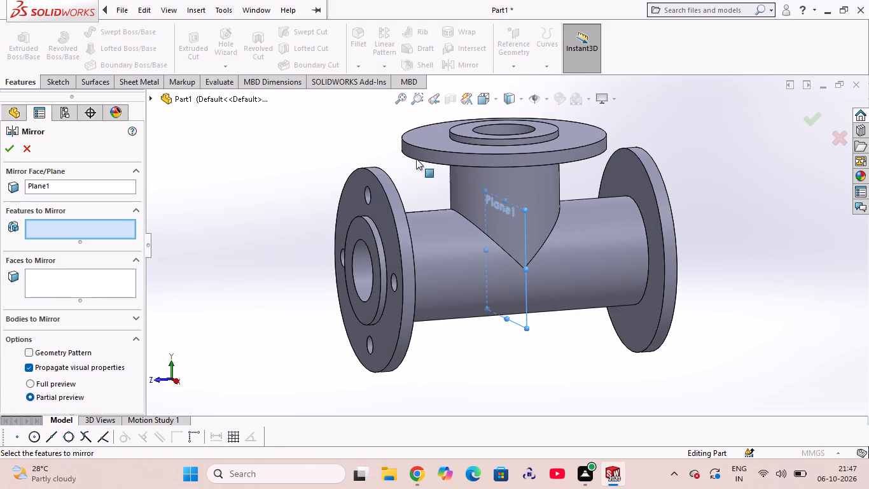
click(369, 195)
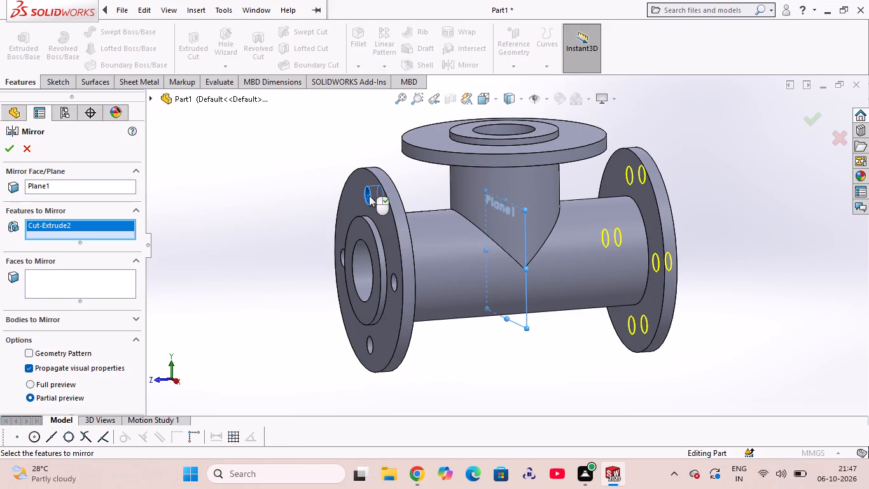
click(13, 148)
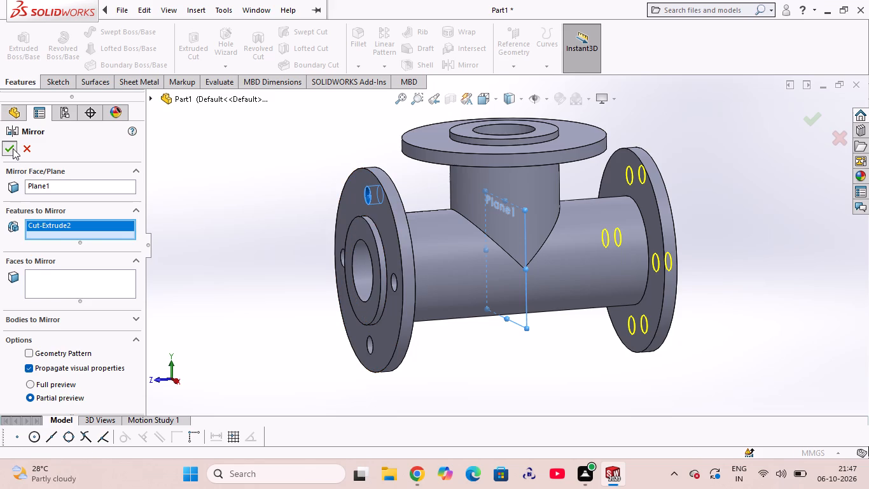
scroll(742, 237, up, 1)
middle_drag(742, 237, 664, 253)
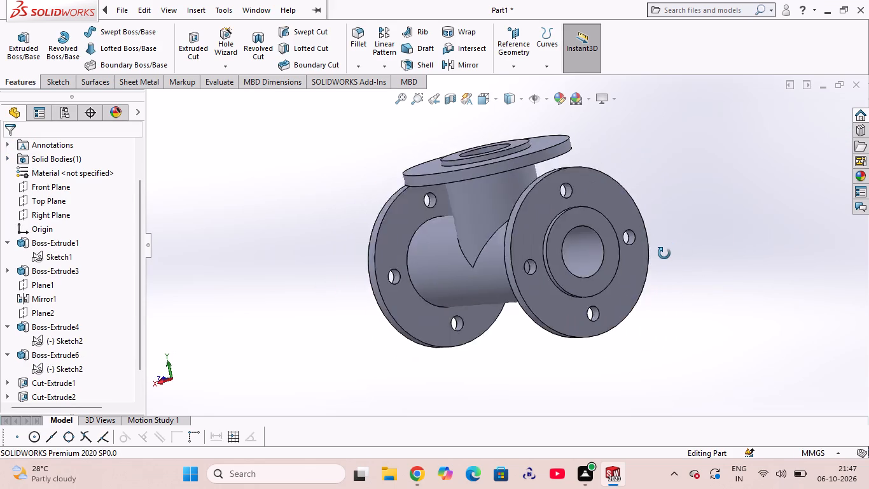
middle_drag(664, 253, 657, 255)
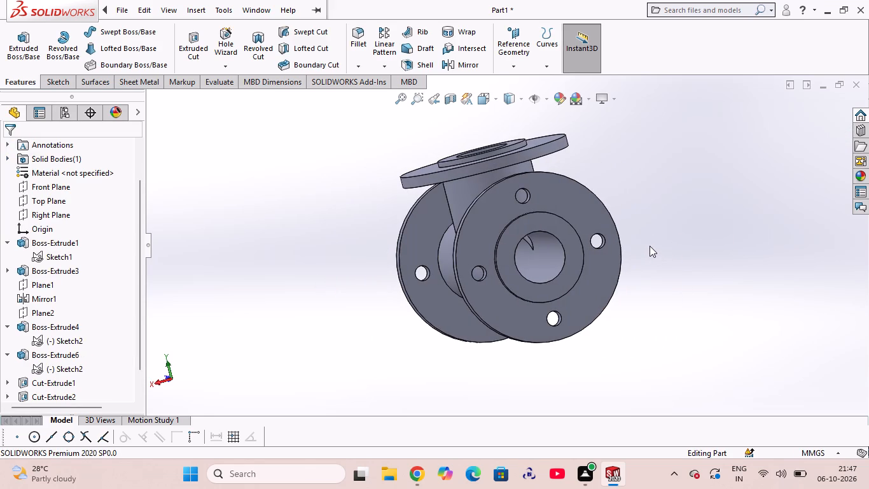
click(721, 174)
Start a sketch on the neck flange's outer face and draw a circle about 3.3 mm in radius, vertically in line with the bore centre.
middle_drag(327, 276, 385, 259)
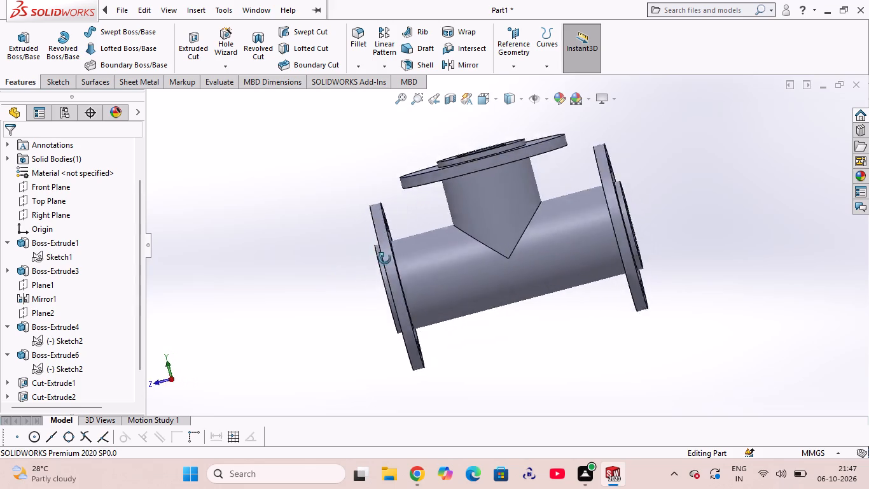
middle_drag(385, 259, 382, 282)
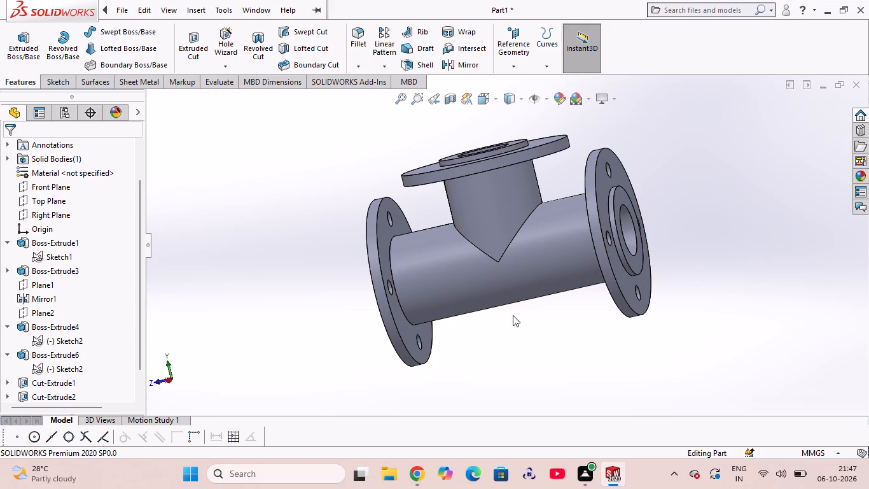
middle_drag(529, 338, 550, 409)
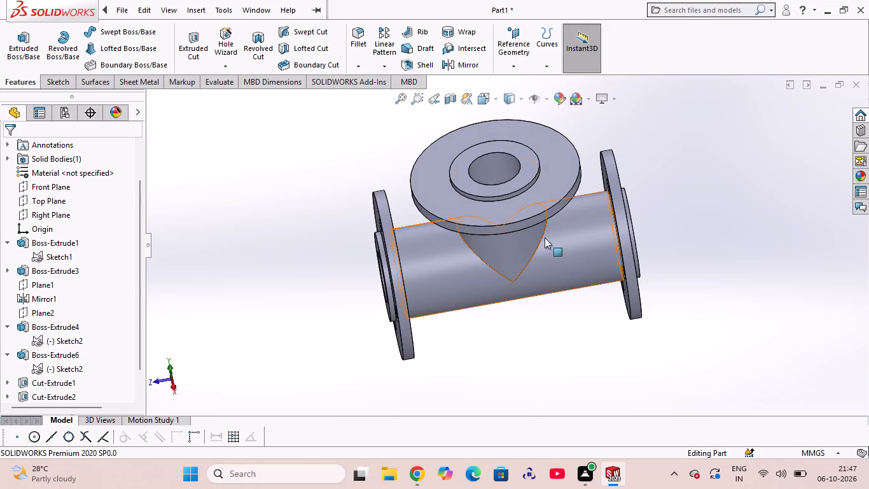
click(525, 206)
click(580, 170)
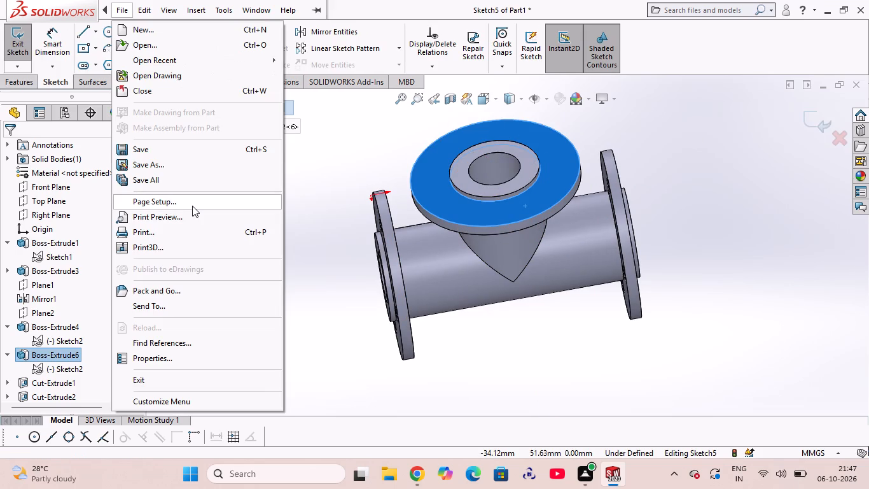
key(ctrl+8)
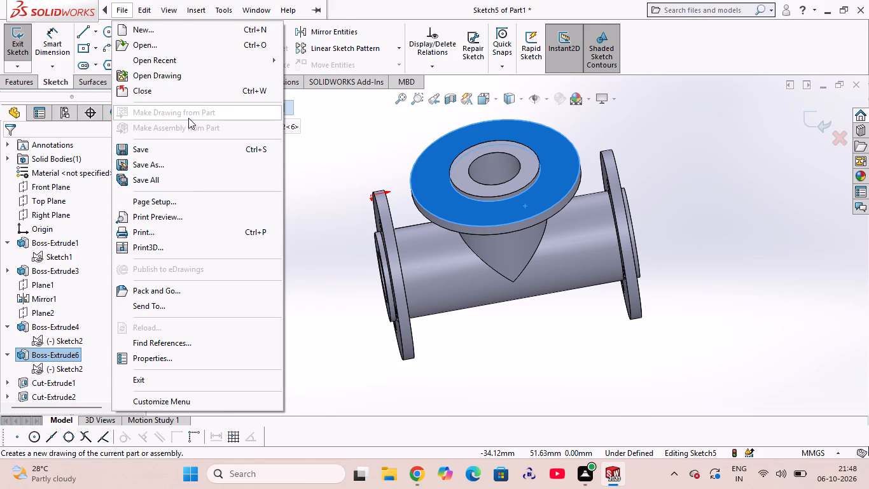
click(360, 163)
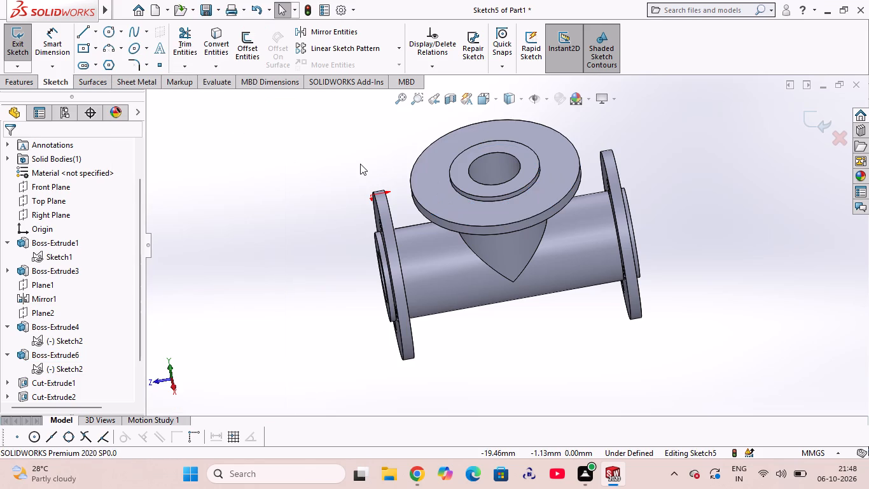
key(ctrl+8)
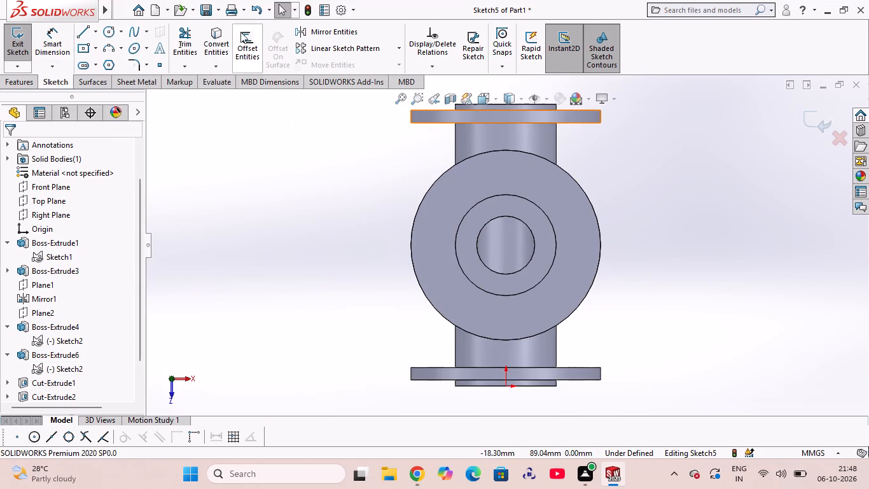
click(109, 33)
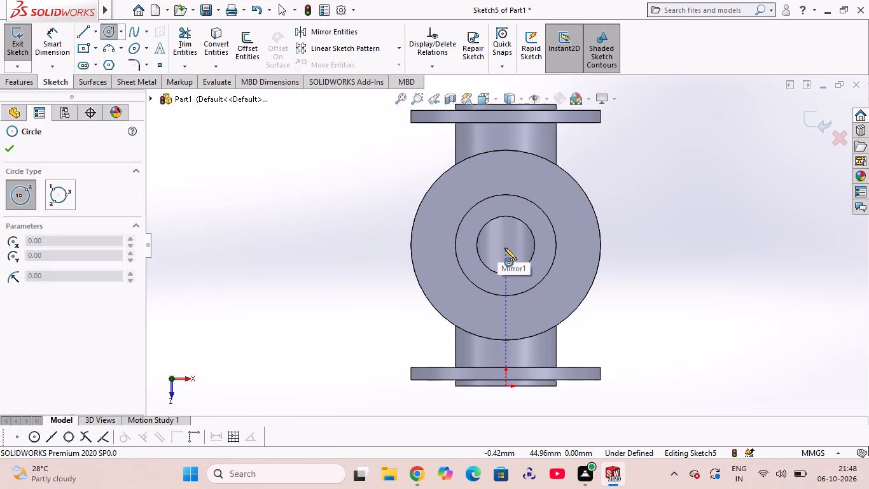
click(504, 173)
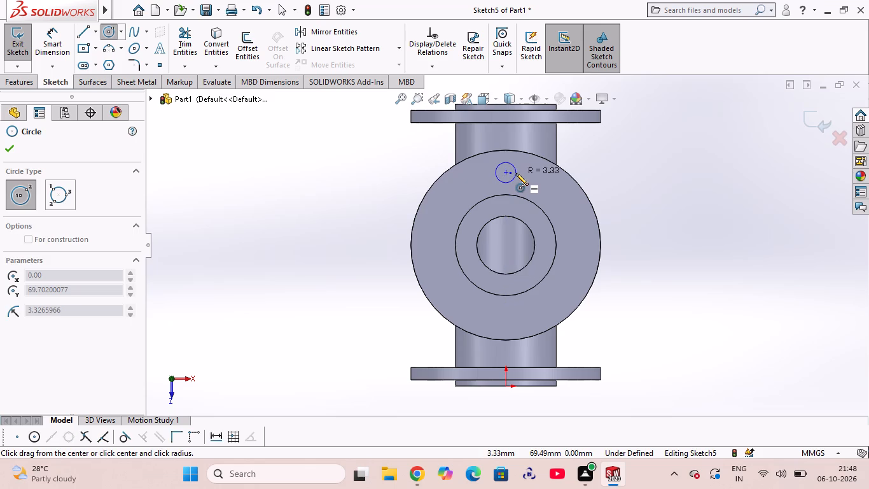
click(516, 173)
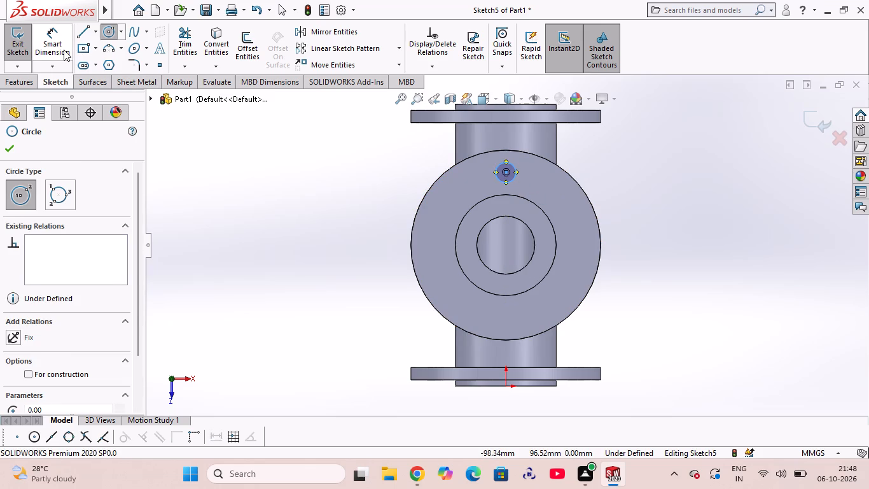
Dimension the new circle on the neck flange with a diameter of 5.5 mm.
click(64, 50)
click(510, 164)
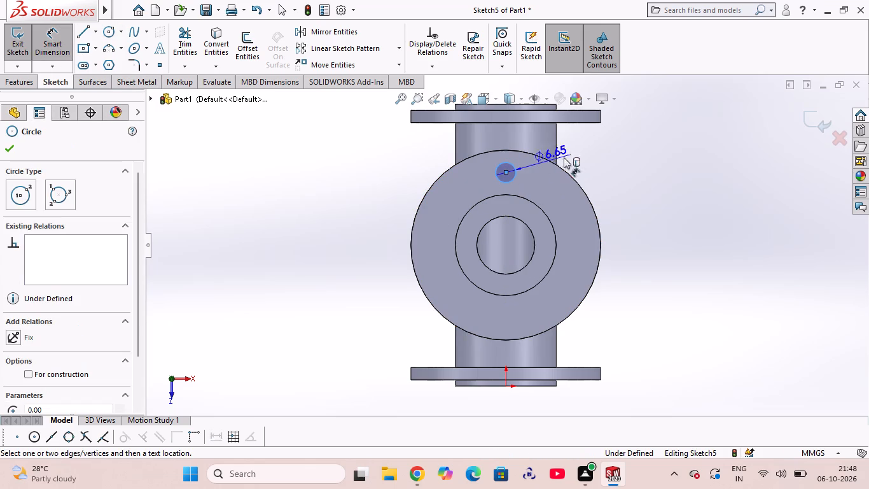
click(592, 151)
text(5.)
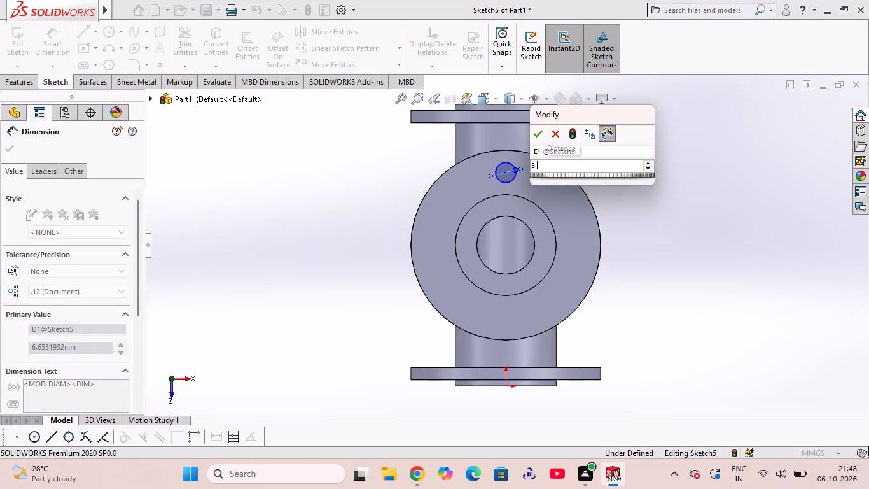
key(5)
key(Return)
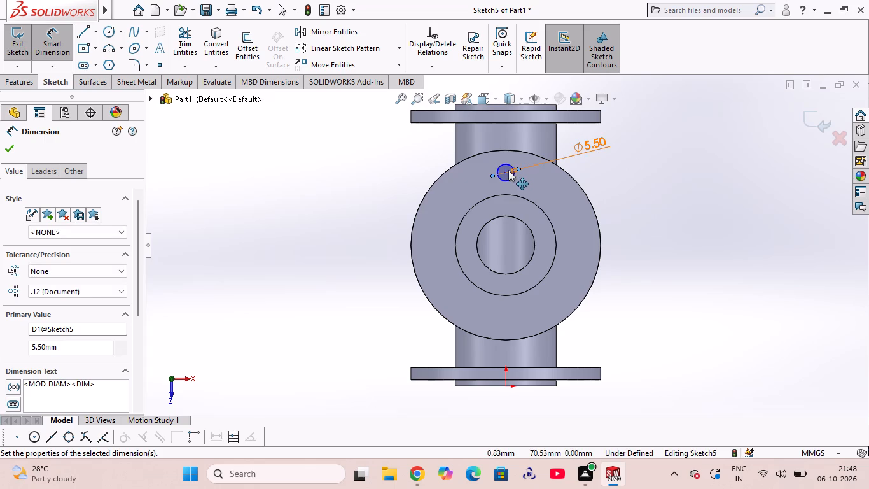
Dimension the distance between the small circle's centre and the neck bore's centre as 23 mm.
click(504, 173)
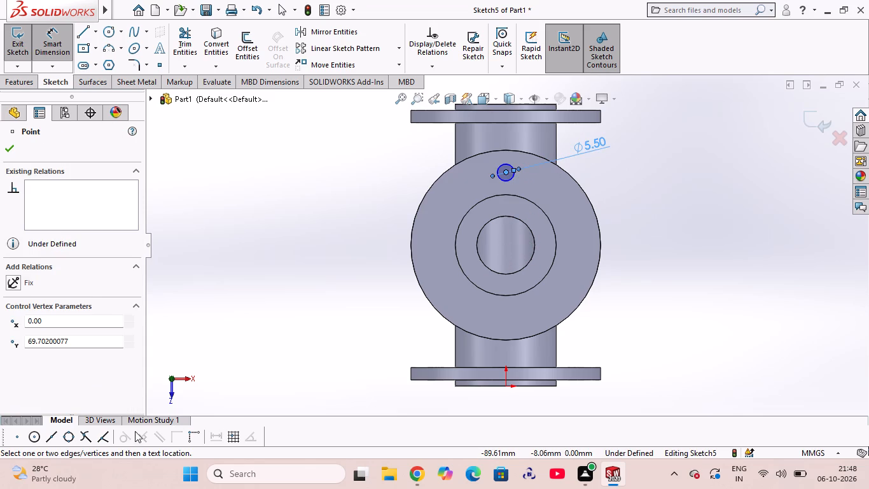
click(35, 436)
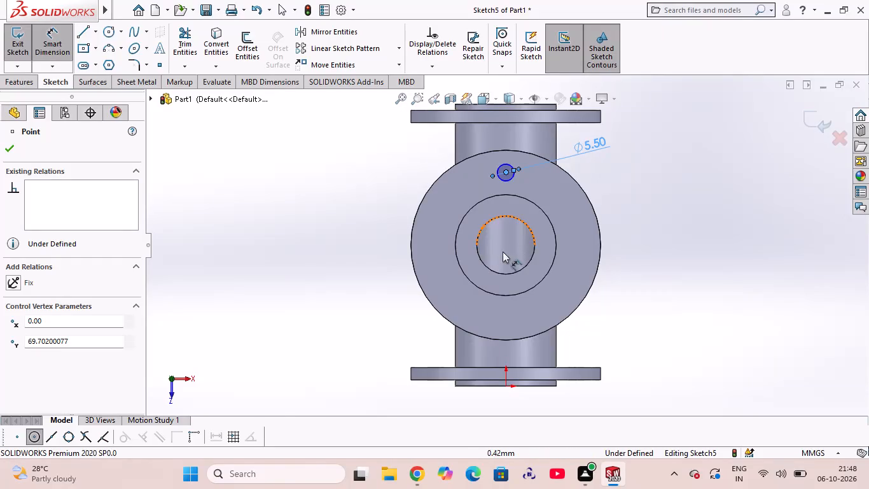
click(534, 241)
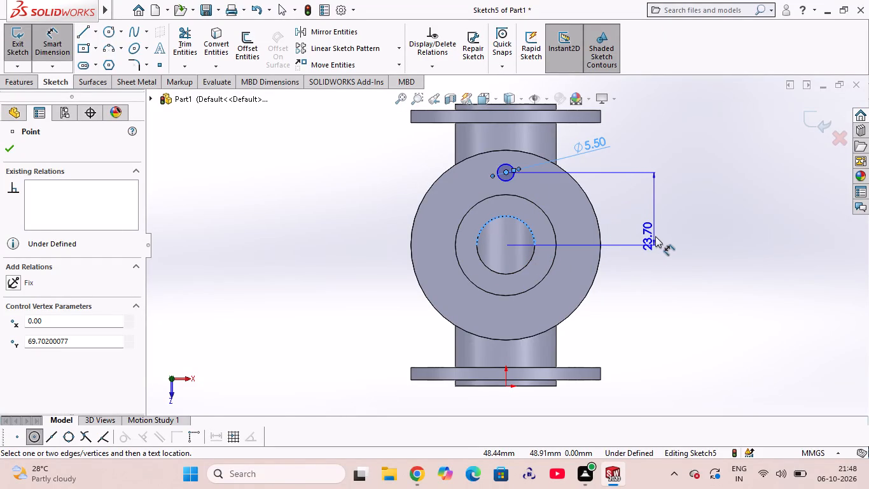
click(655, 236)
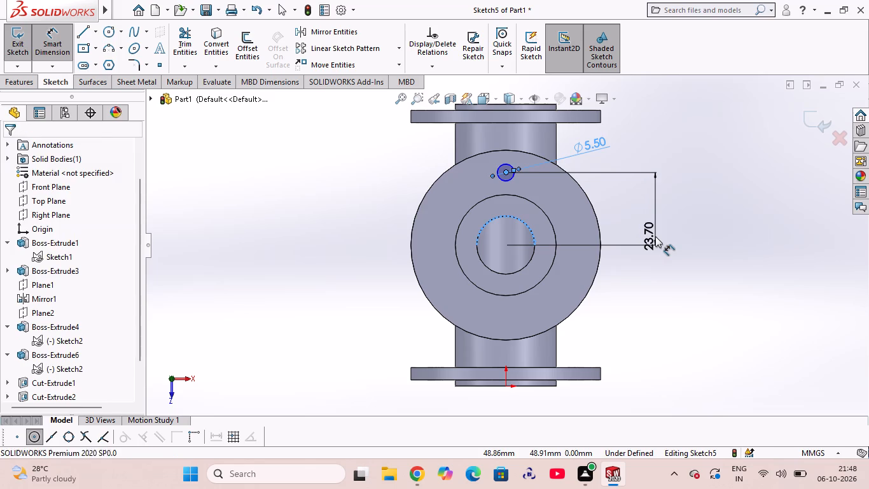
text(23)
key(Return)
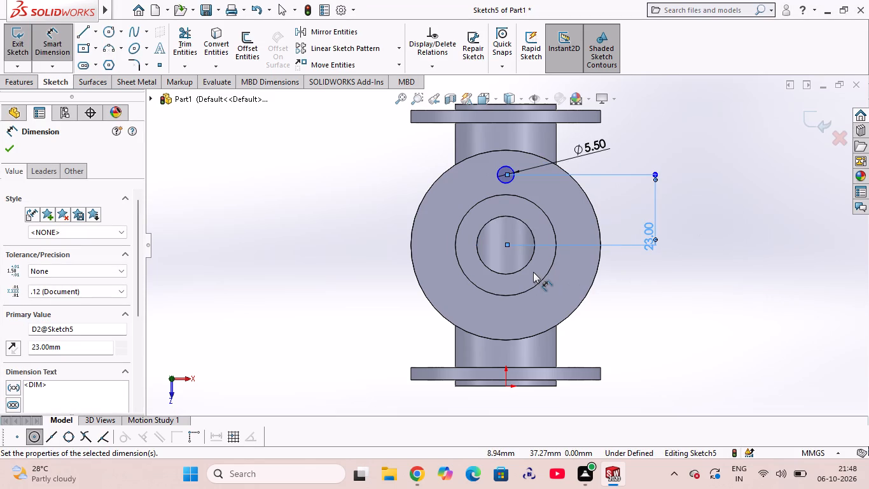
click(504, 174)
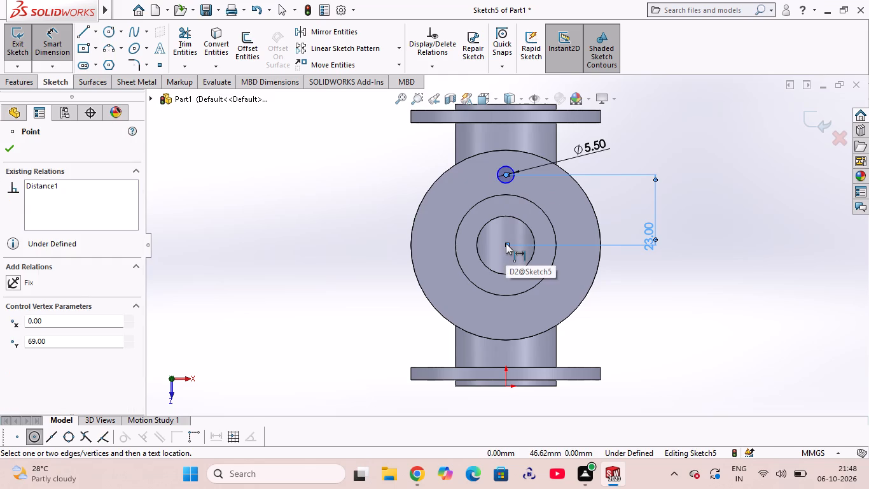
key(Escape)
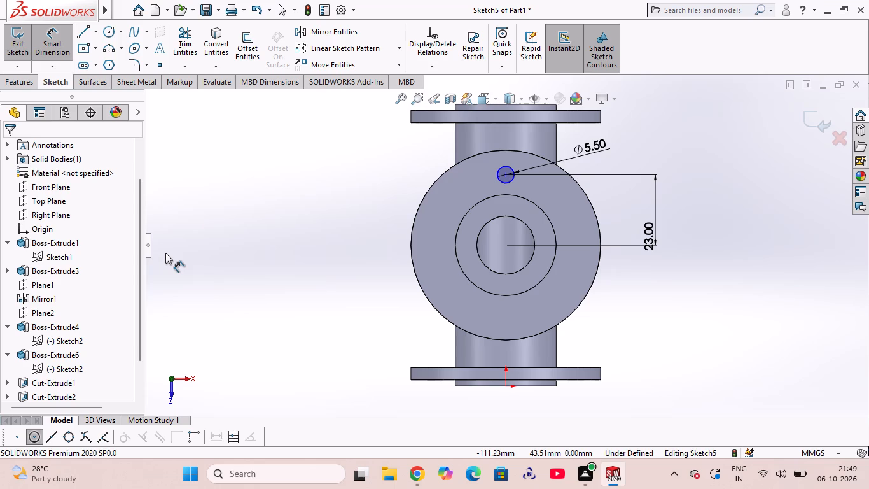
Cut-extrude the 5.5 mm circle through the neck flange with a blind depth of 10 mm.
click(28, 84)
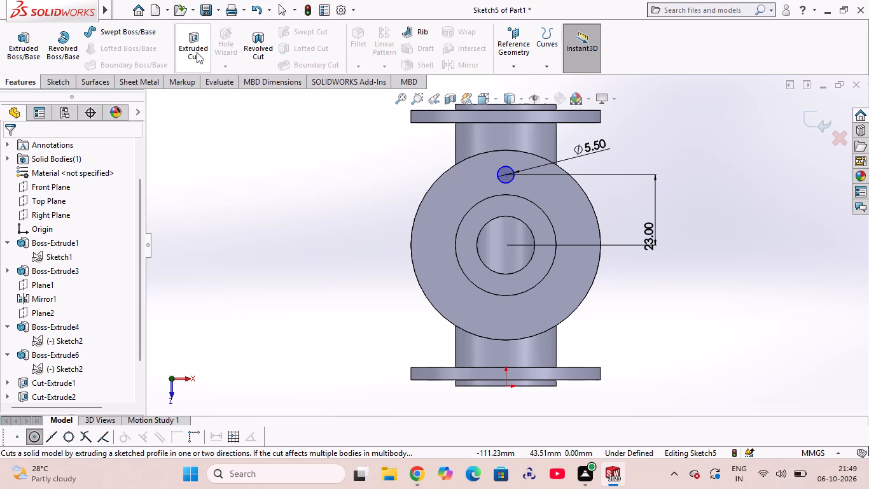
click(43, 85)
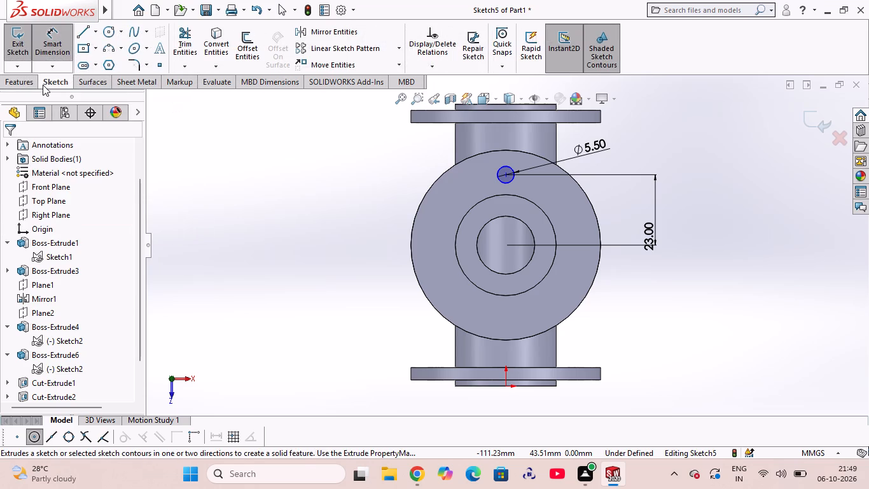
click(18, 81)
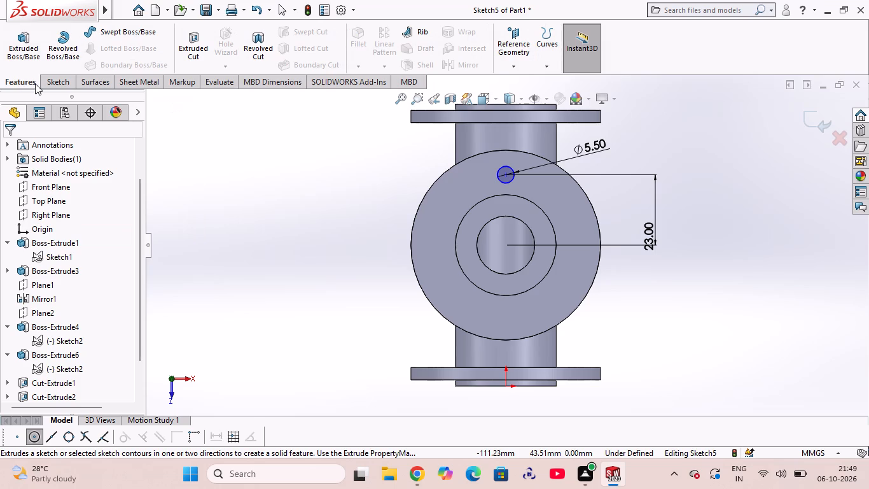
click(195, 47)
middle_click(288, 276)
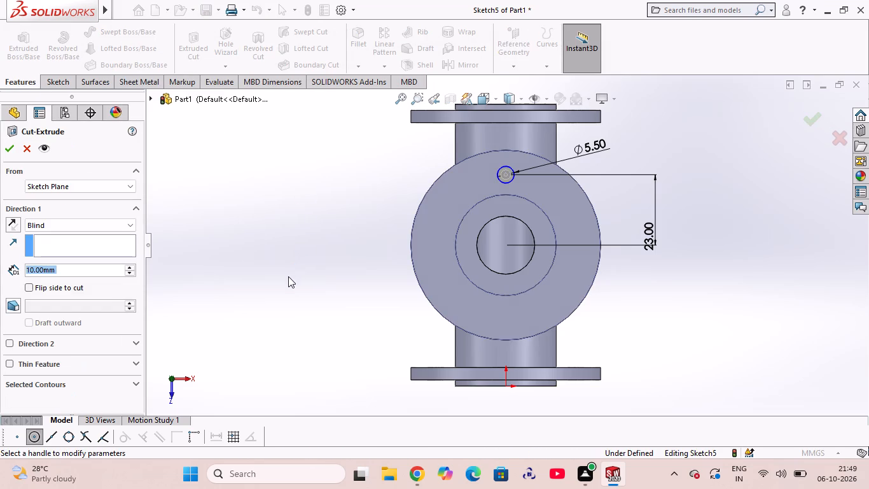
middle_drag(292, 277, 373, 291)
click(11, 150)
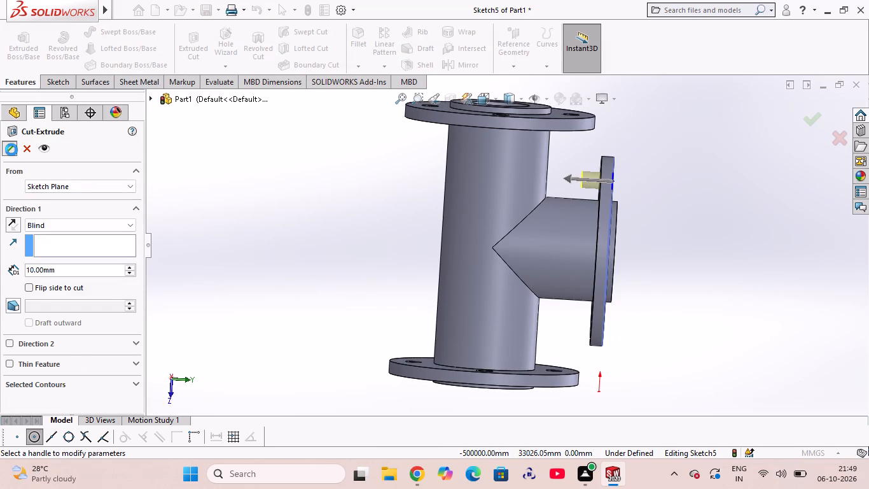
Create a circular pattern of the neck flange hole around the neck bore face, with 4 equally spaced instances over 360 degrees.
middle_drag(759, 251, 651, 269)
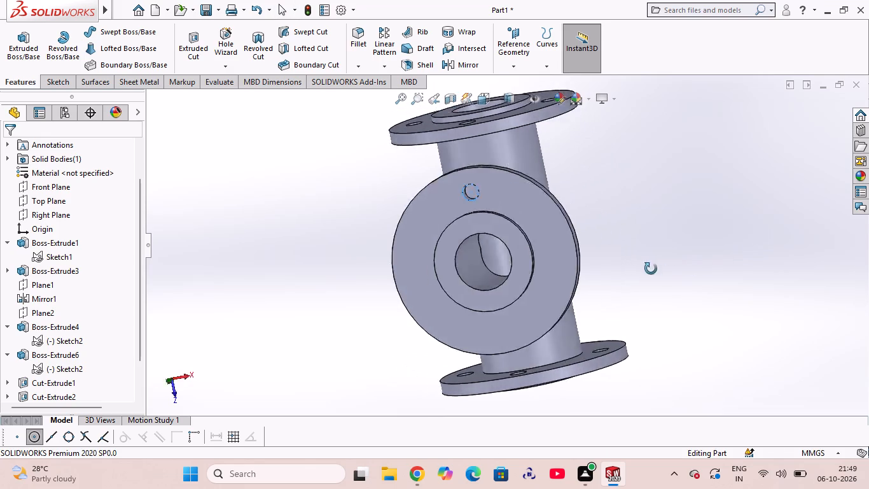
middle_drag(651, 269, 645, 240)
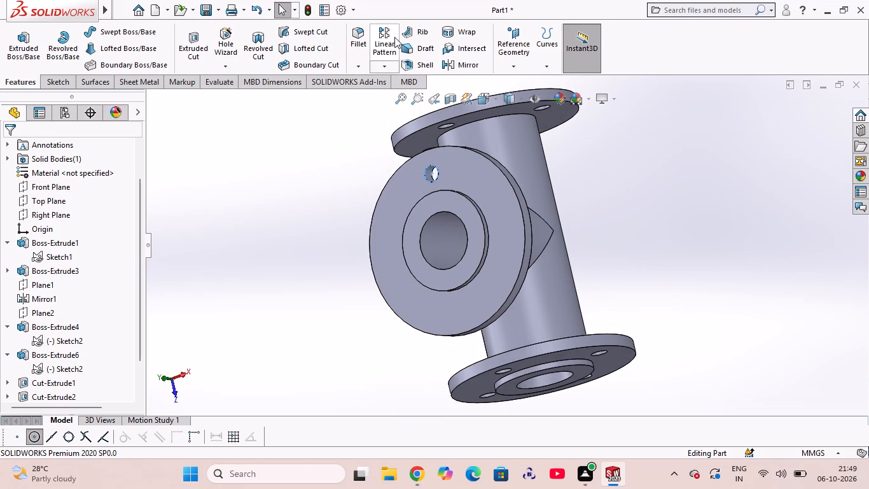
click(387, 64)
click(416, 96)
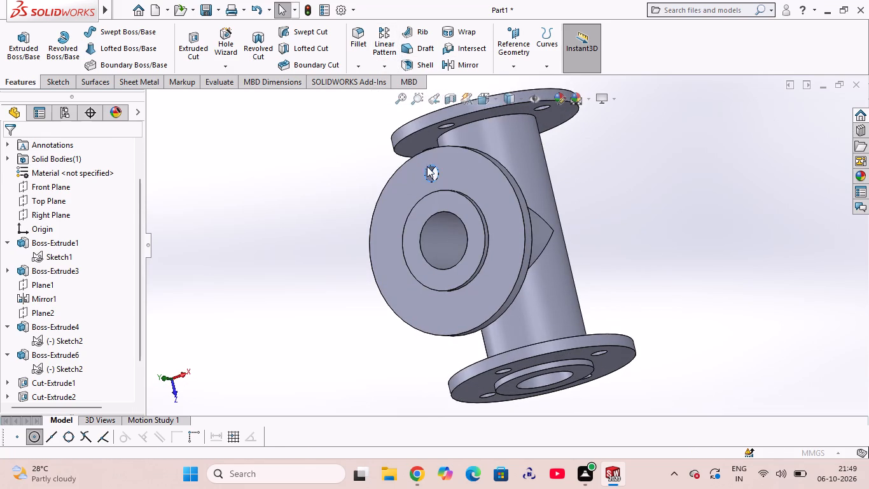
click(434, 173)
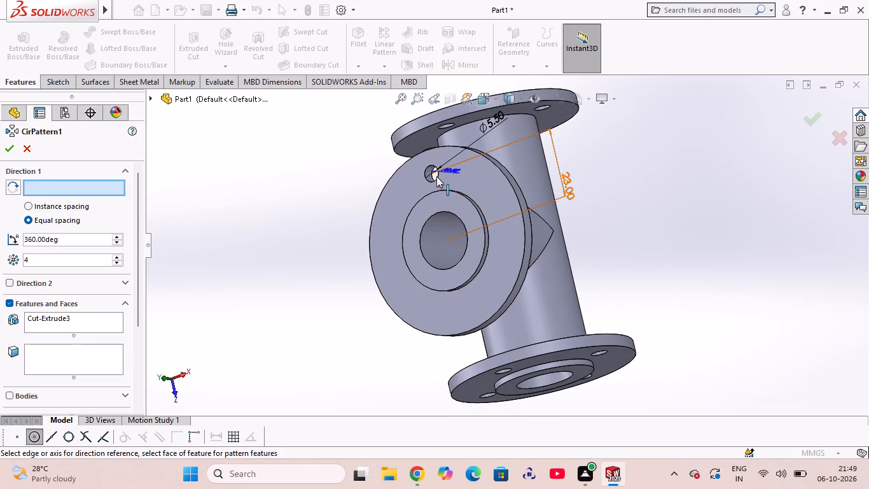
click(437, 177)
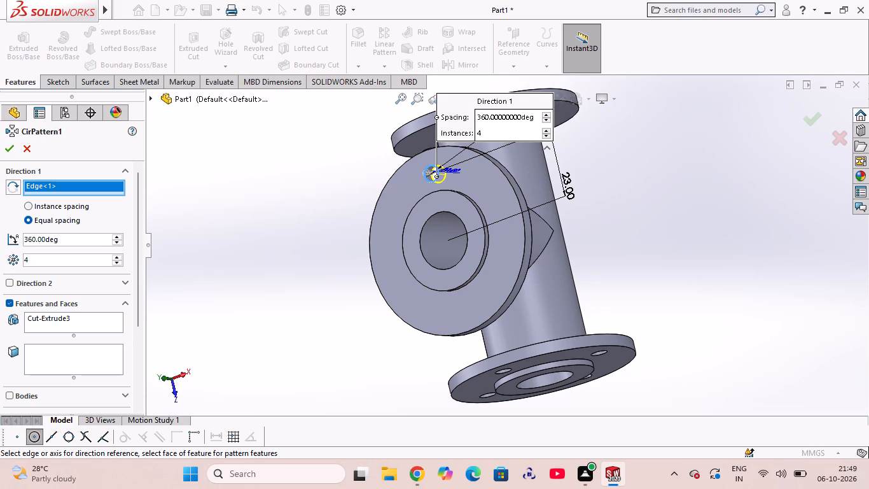
click(429, 249)
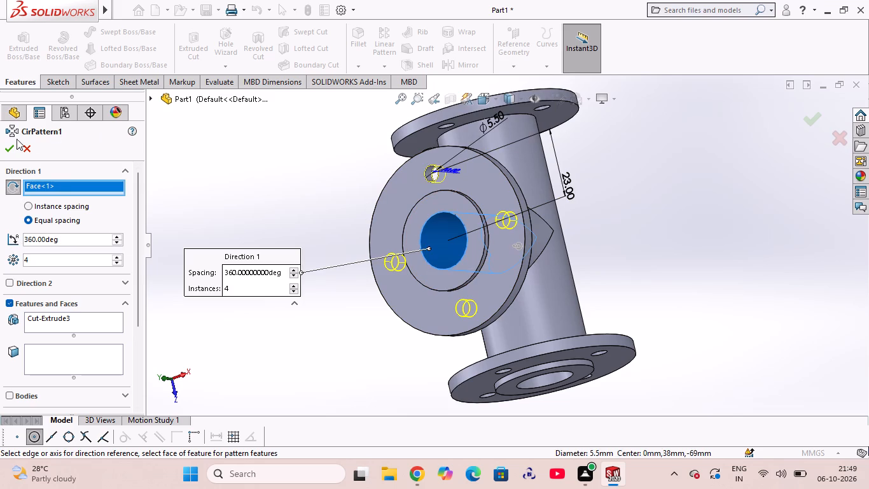
click(12, 146)
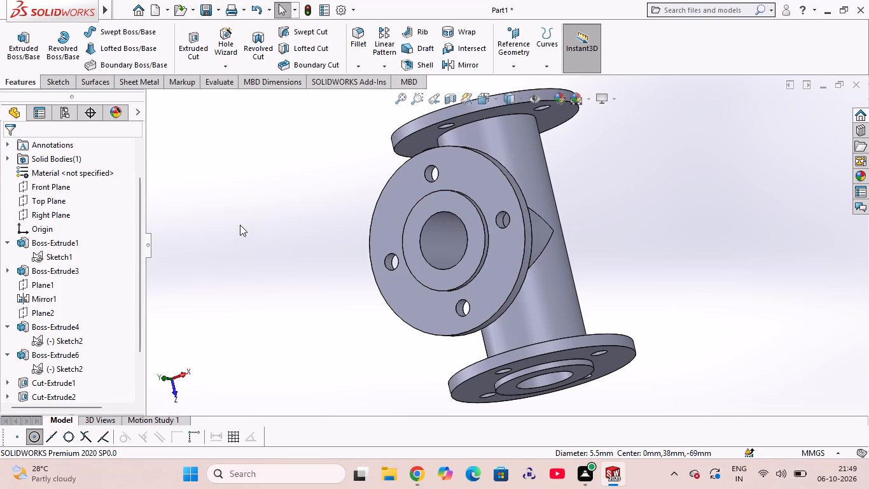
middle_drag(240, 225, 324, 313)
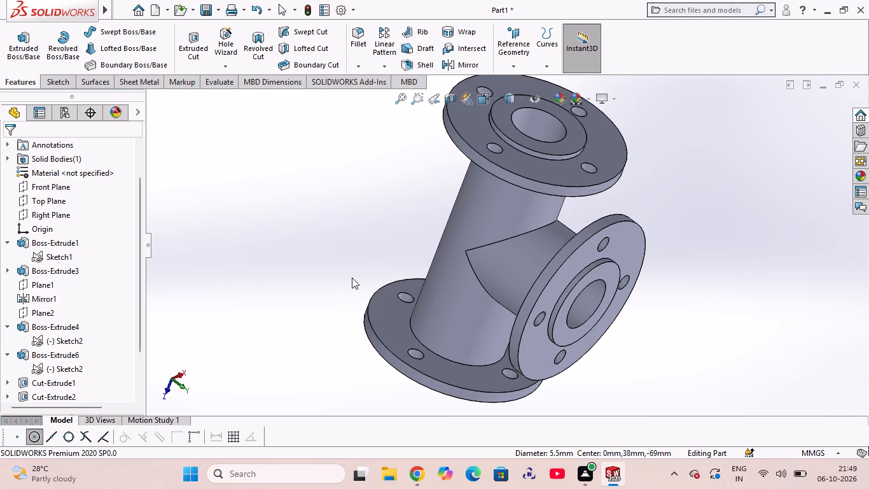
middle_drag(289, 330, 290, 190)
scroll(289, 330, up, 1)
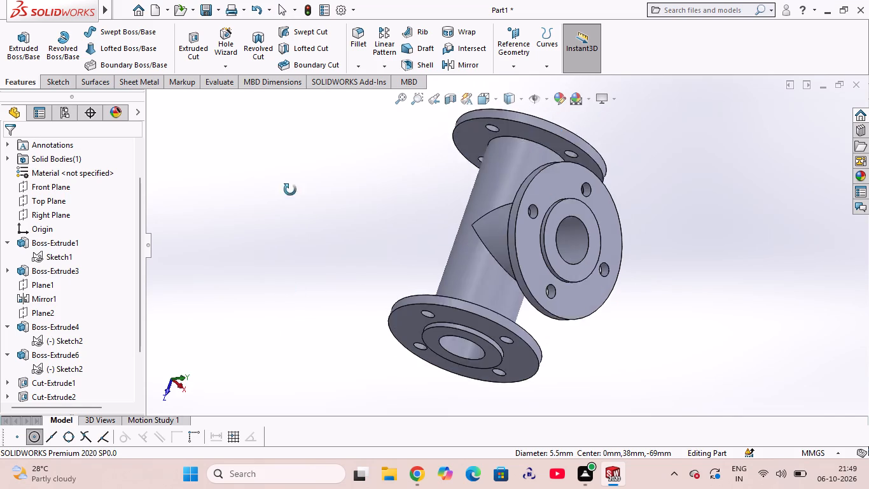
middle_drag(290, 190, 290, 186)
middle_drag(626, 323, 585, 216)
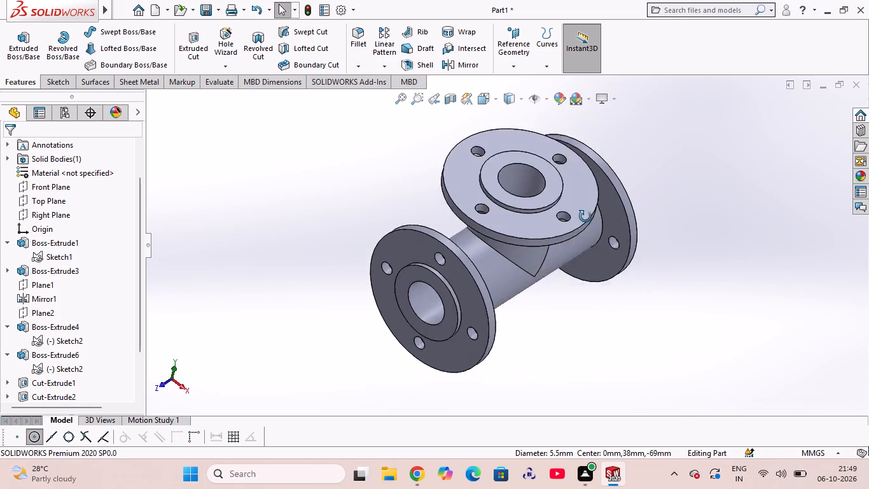
Fillet the two intersection edges between the neck and the main pipe with a 14.5 mm radius.
middle_drag(585, 216, 577, 199)
middle_drag(567, 183, 560, 176)
click(359, 41)
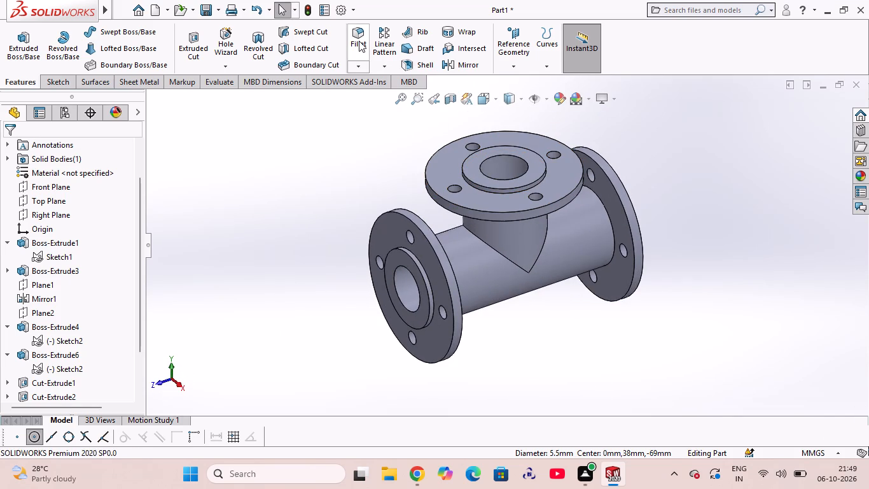
scroll(92, 317, down, 3)
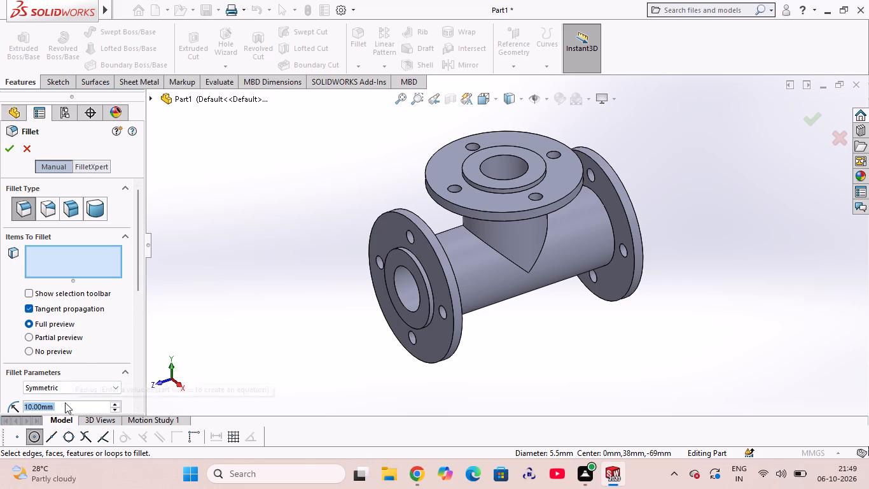
text(14.5)
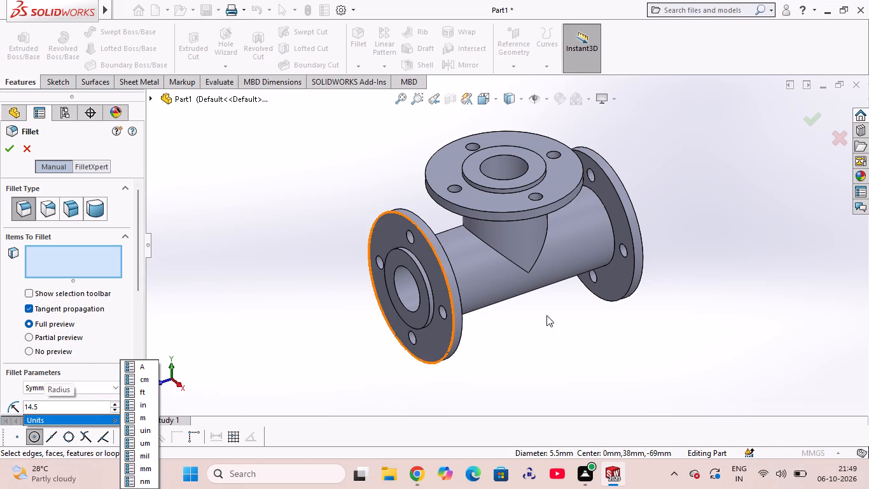
click(511, 262)
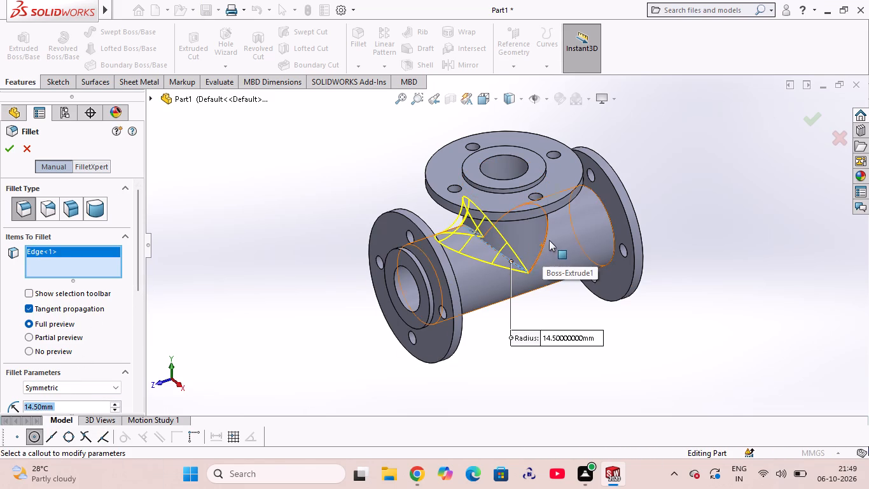
middle_drag(744, 236, 716, 256)
click(529, 238)
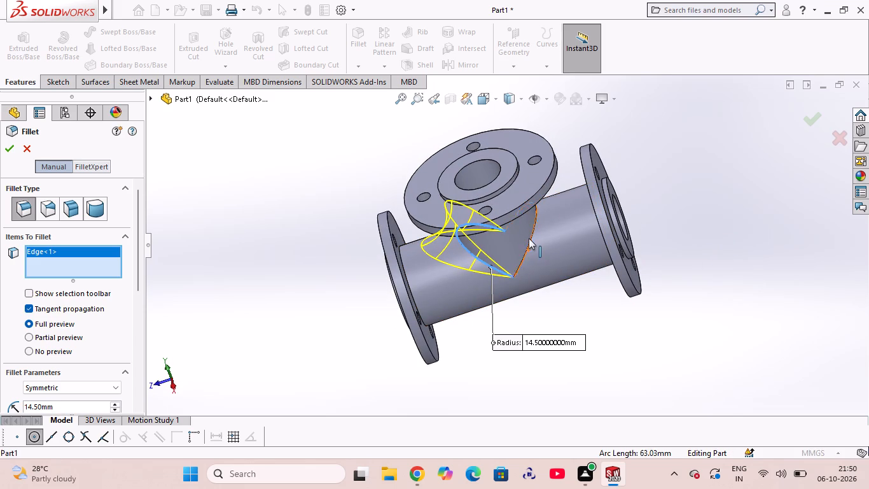
click(13, 150)
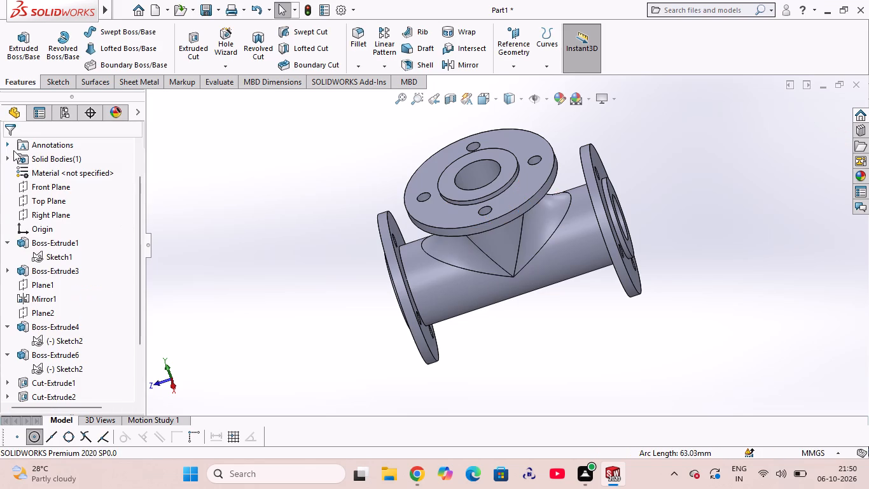
Fillet the three edges where the pipe ends and the neck meet the inner faces of their flanges with a 3 mm radius.
middle_drag(520, 364, 529, 274)
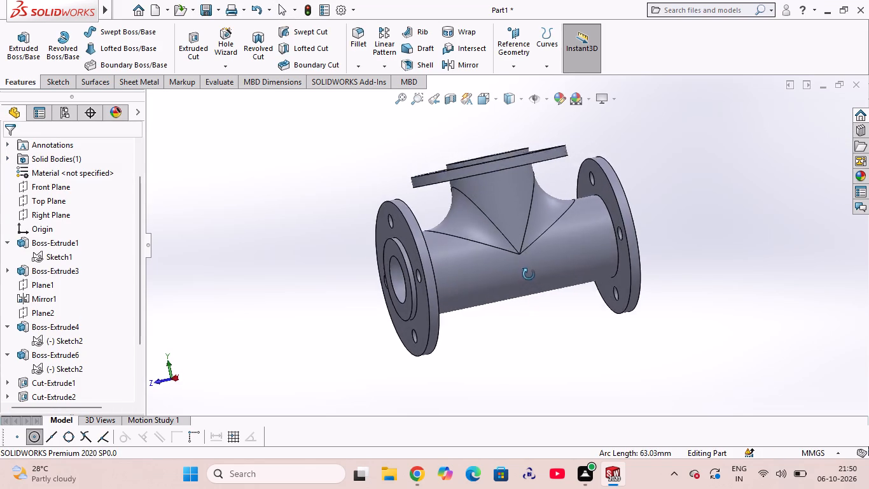
middle_drag(529, 274, 526, 271)
middle_drag(508, 367, 540, 391)
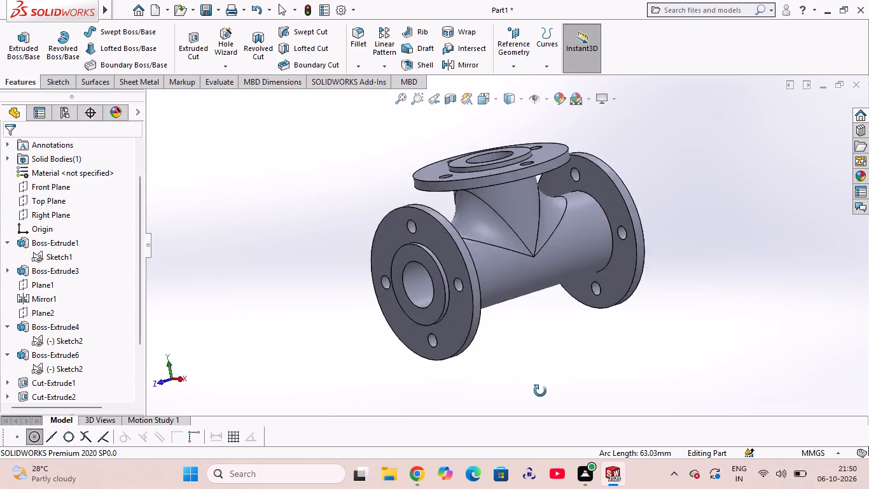
middle_drag(540, 391, 690, 367)
middle_drag(690, 367, 506, 341)
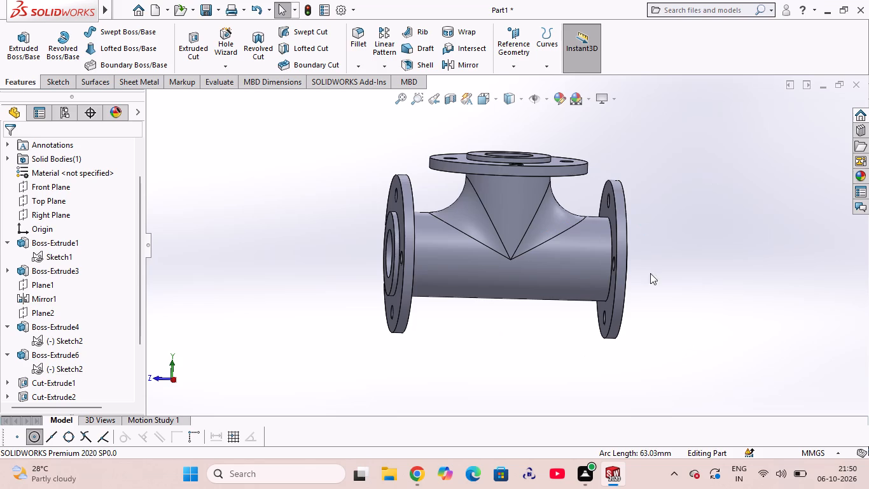
middle_drag(687, 308, 632, 350)
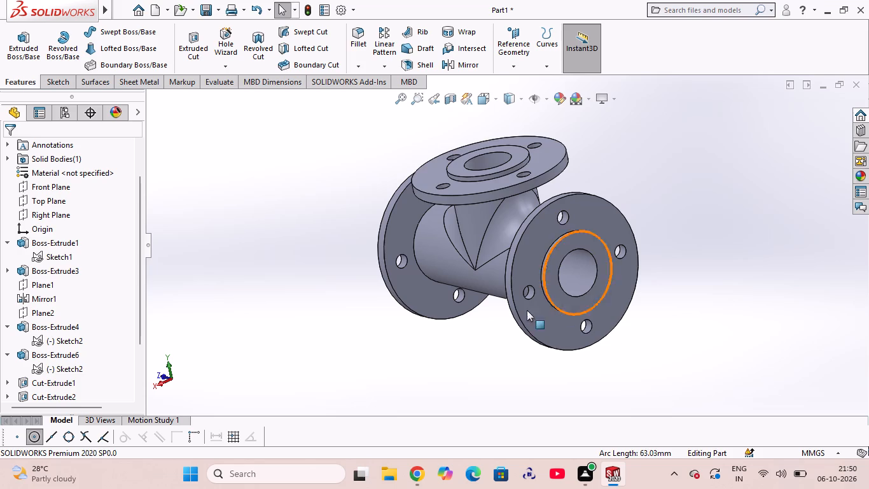
click(360, 52)
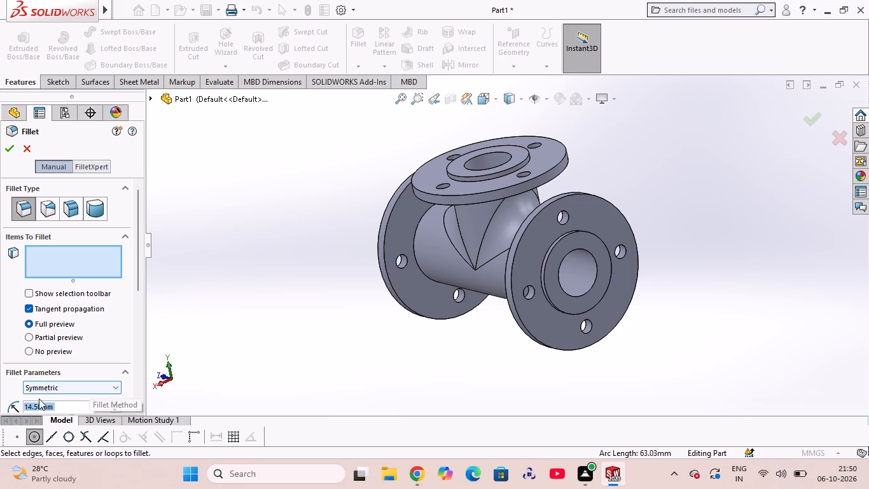
key(3)
click(235, 346)
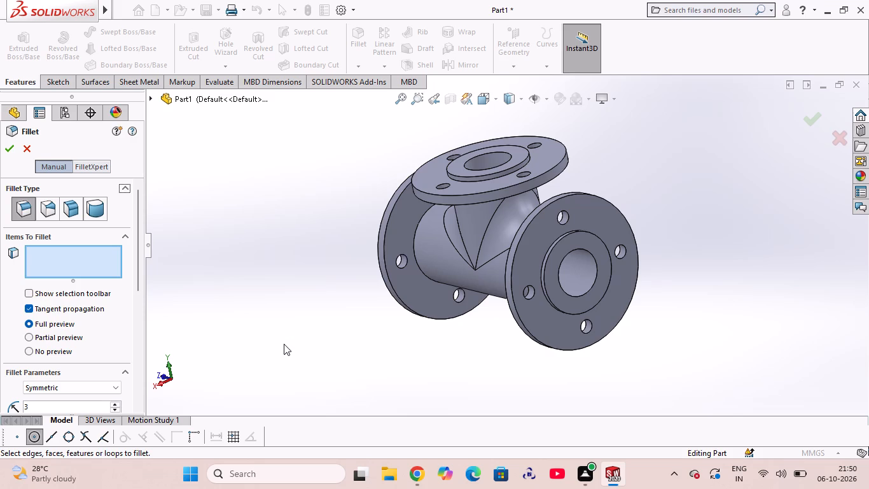
click(419, 269)
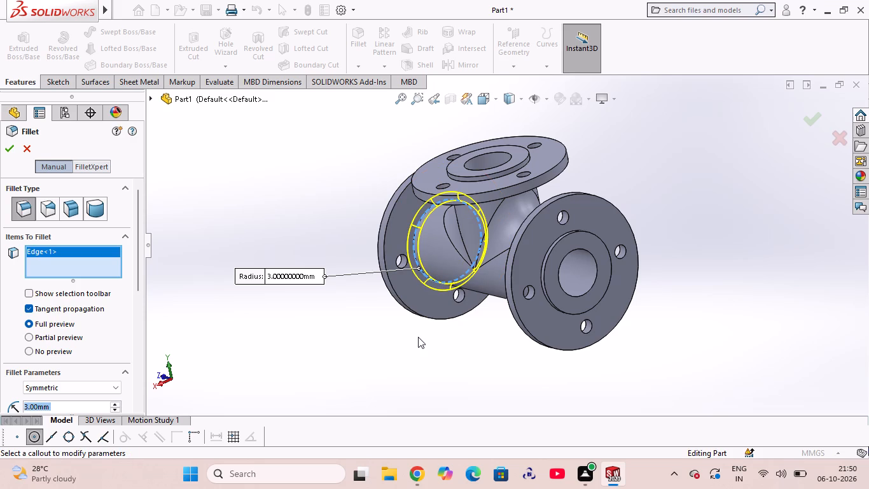
middle_drag(418, 337, 497, 339)
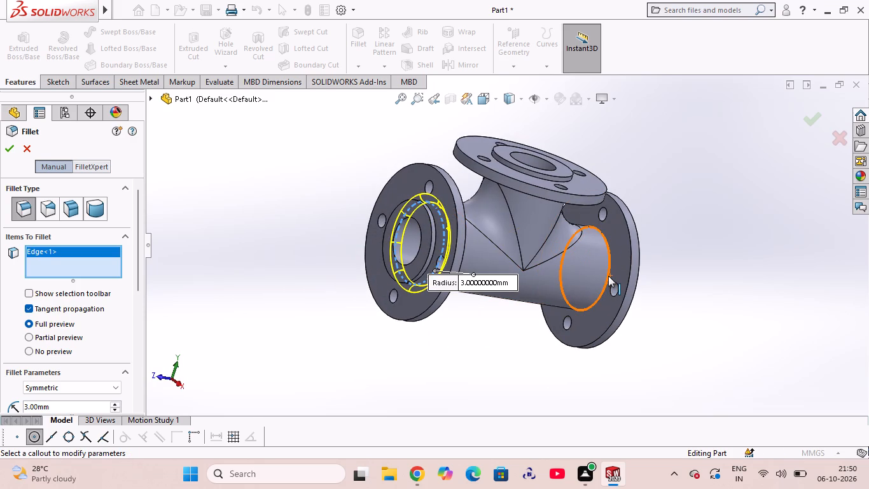
click(608, 276)
middle_drag(495, 343, 512, 223)
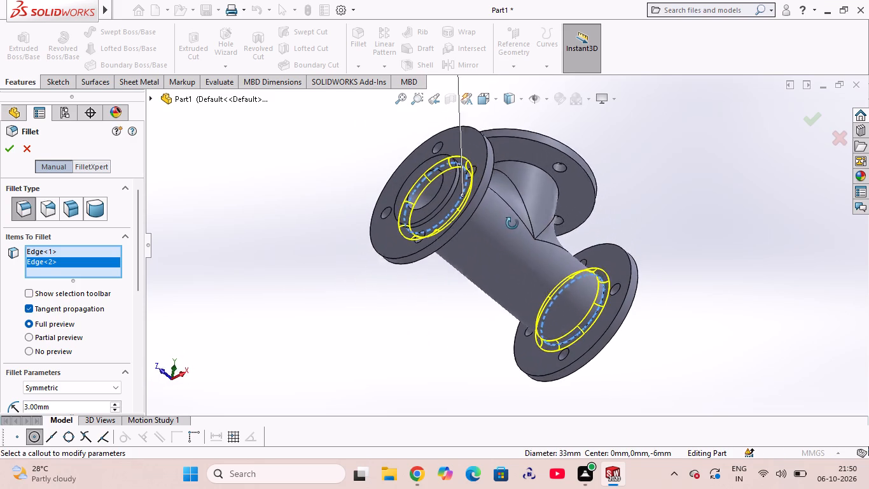
middle_drag(512, 223, 515, 211)
click(545, 176)
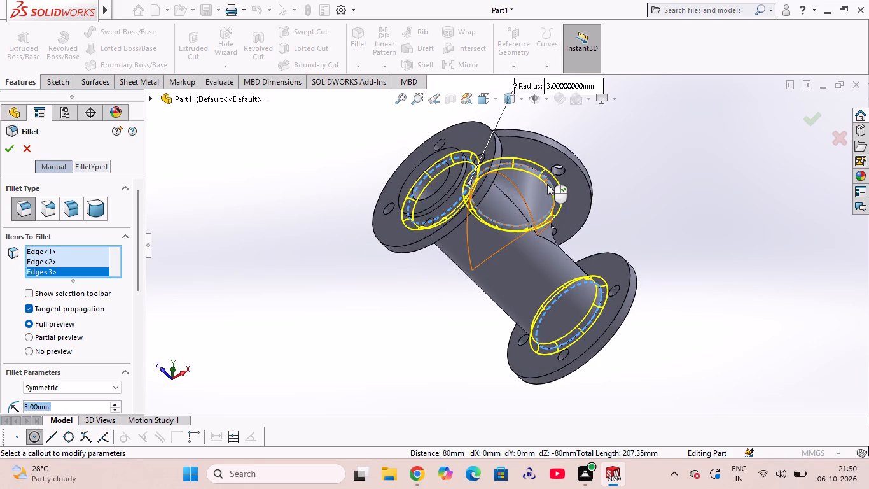
click(10, 153)
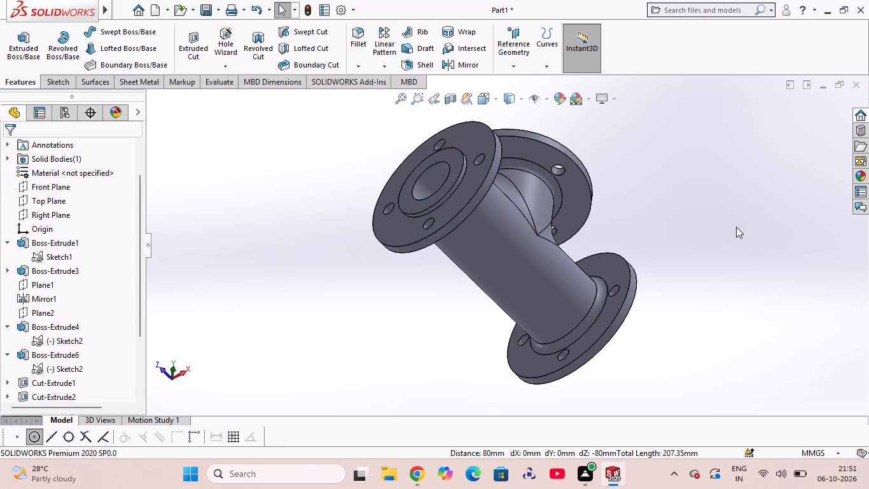
Start saving the finished valve body part under a new name with Save As.
middle_drag(665, 209, 597, 313)
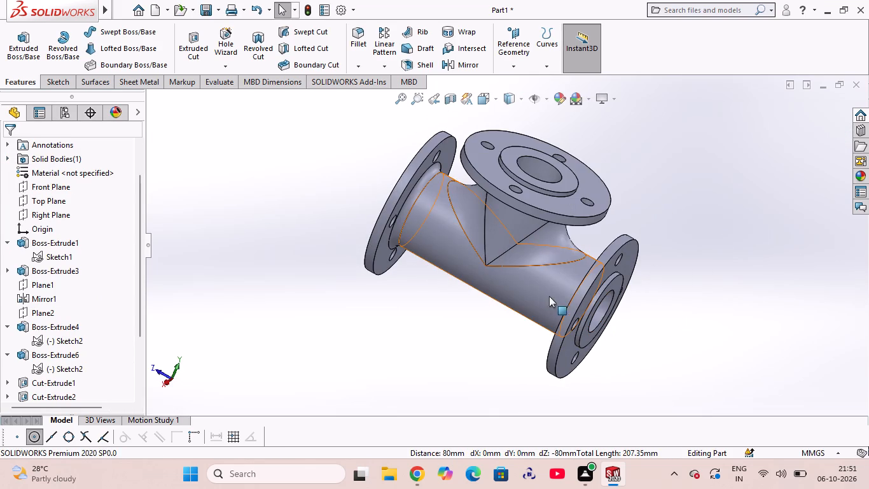
middle_drag(634, 206, 482, 243)
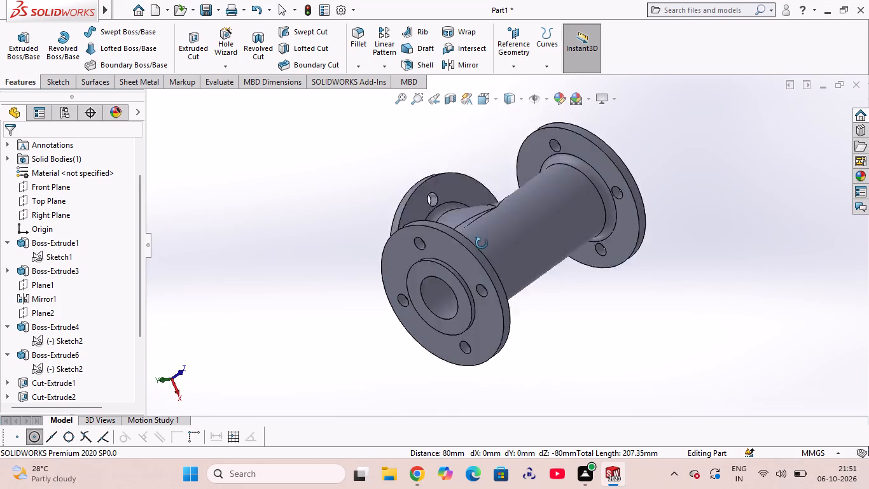
middle_drag(482, 243, 559, 219)
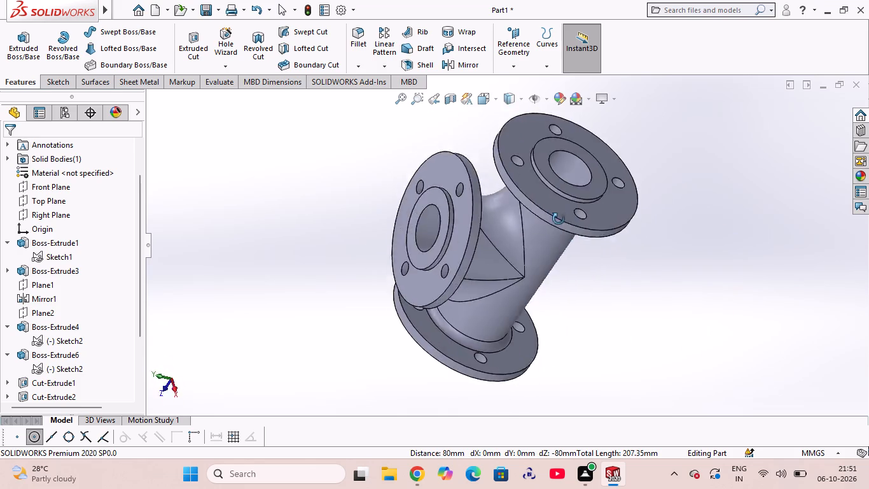
middle_drag(559, 219, 618, 288)
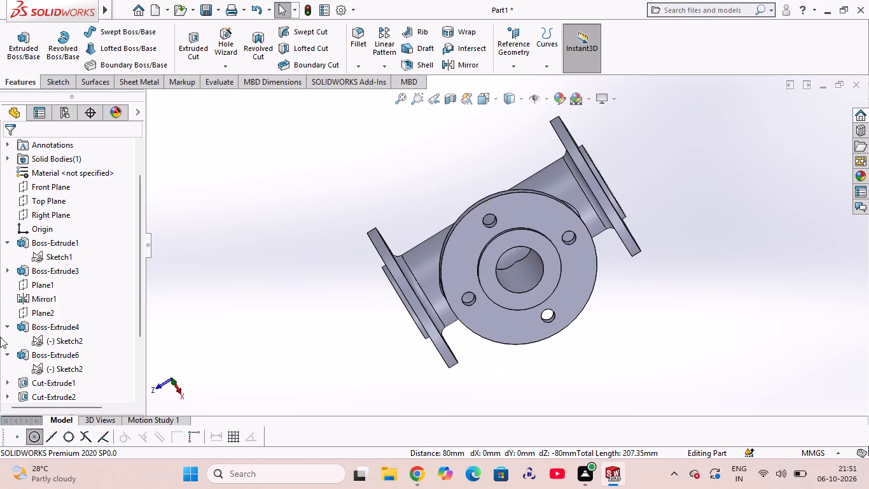
click(215, 9)
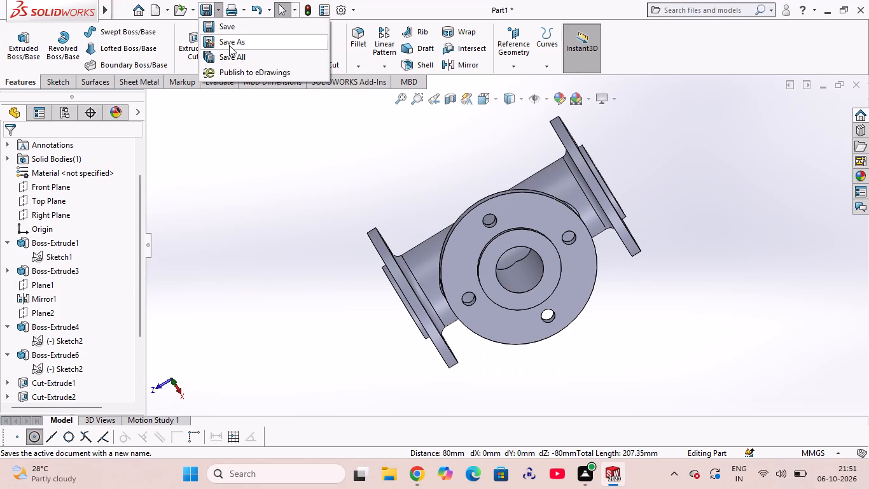
click(229, 45)
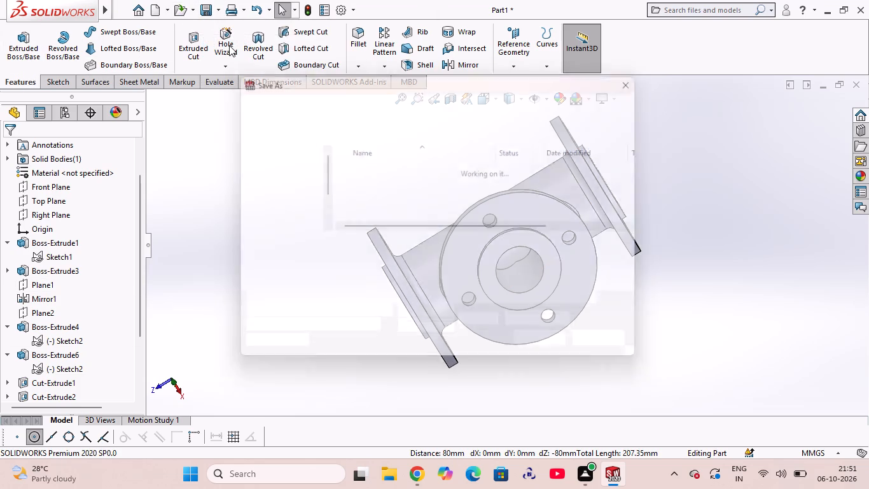
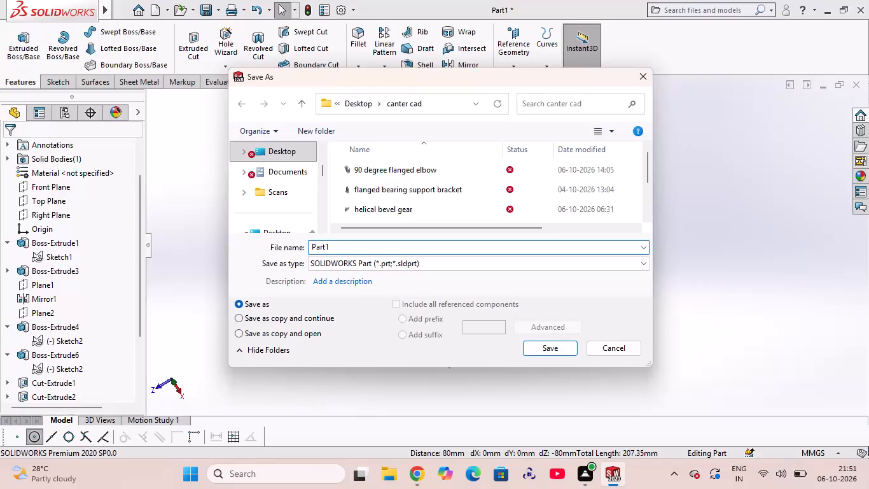
Name the part file "flanged valve body" and save it as a SOLIDWORKS part in the canter cad folder.
key(BackSpace)
key(BackSpace)
key(BackSpace)
key(BackSpace)
key(BackSpace)
key(BackSpace)
key(BackSpace)
key(BackSpace)
key(BackSpace)
key(BackSpace)
key(BackSpace)
key(BackSpace)
key(BackSpace)
key(BackSpace)
key(BackSpace)
key(BackSpace)
key(BackSpace)
key(BackSpace)
text(flanged valve)
key(space)
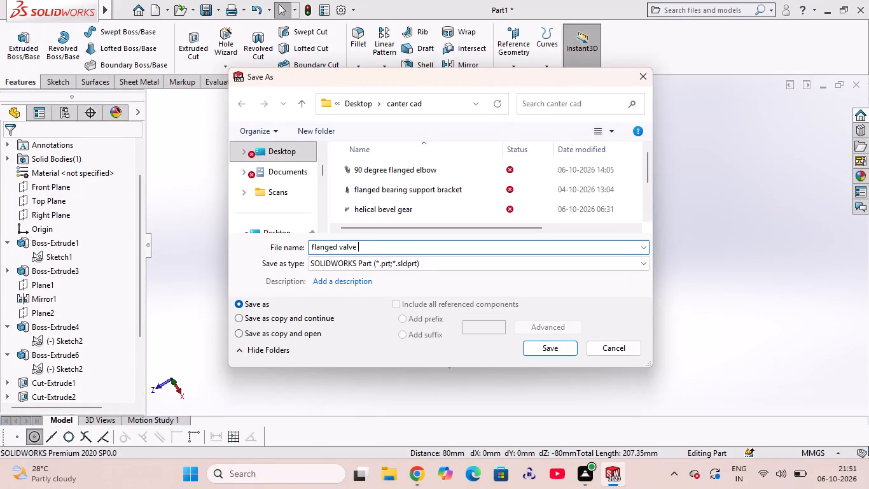
text(body)
click(552, 348)
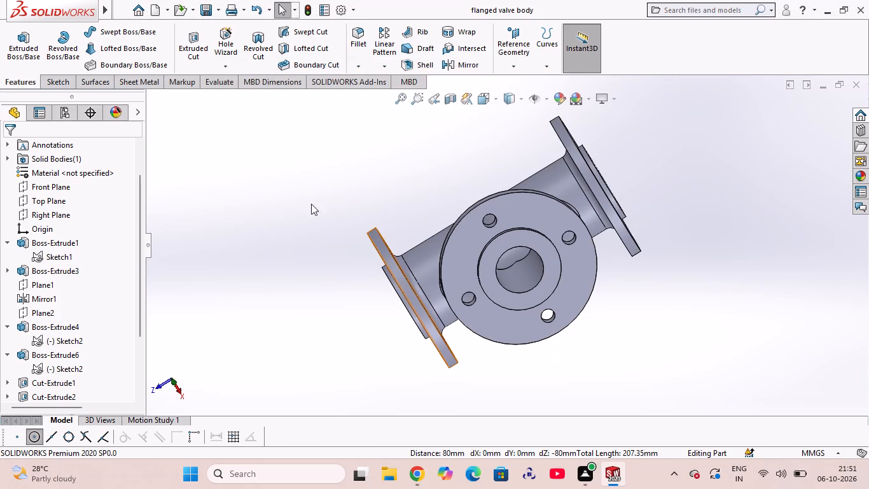
Export all bodies of the part as an STL file named "flanged valve body" in the canter cad folder.
click(216, 10)
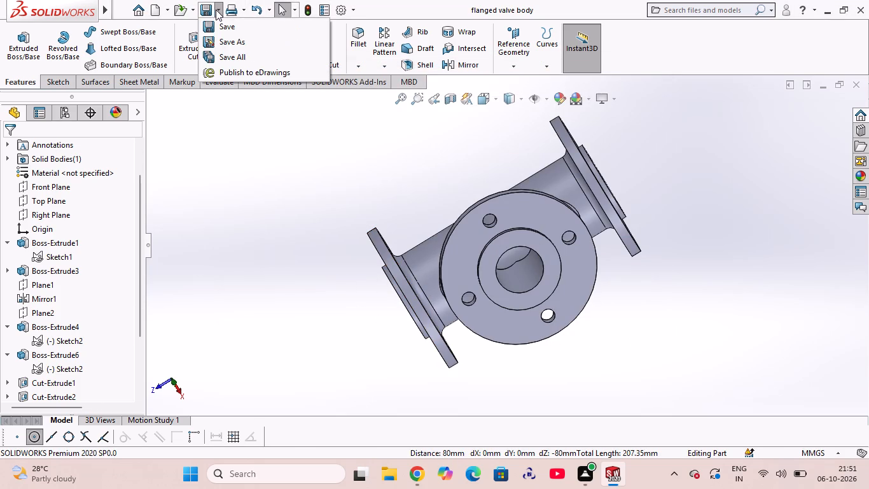
click(225, 39)
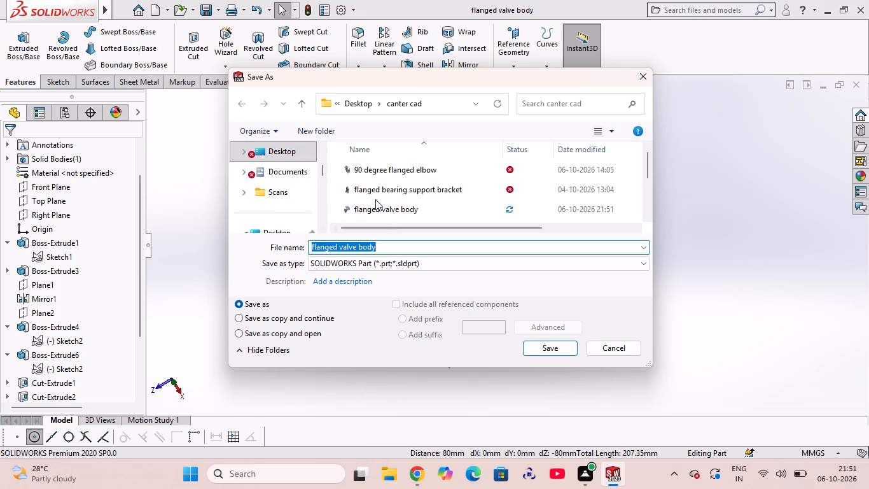
click(471, 264)
click(373, 279)
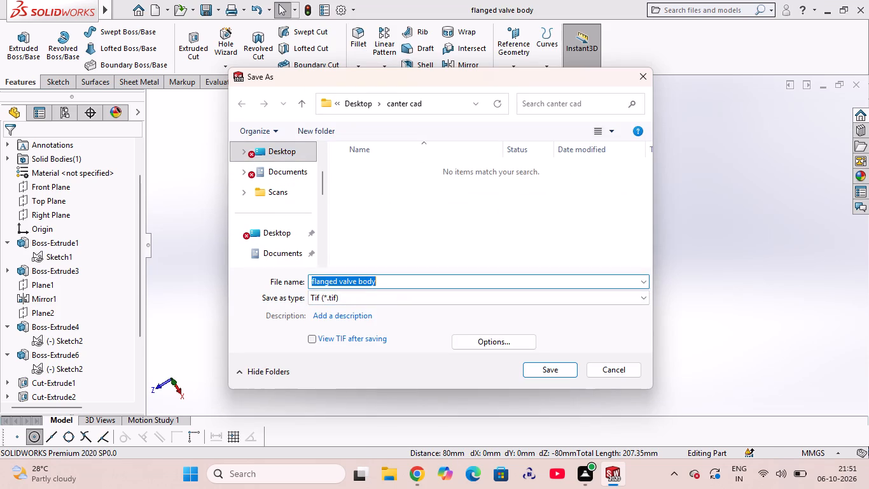
click(438, 291)
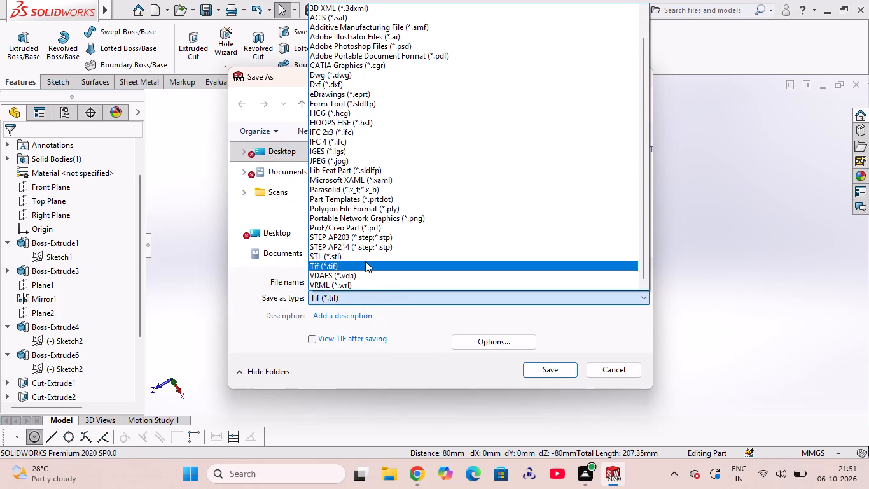
click(365, 257)
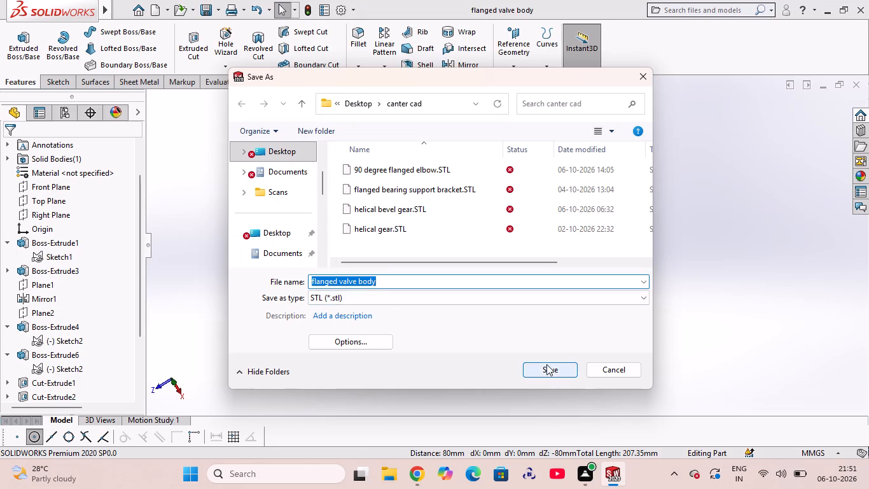
click(546, 364)
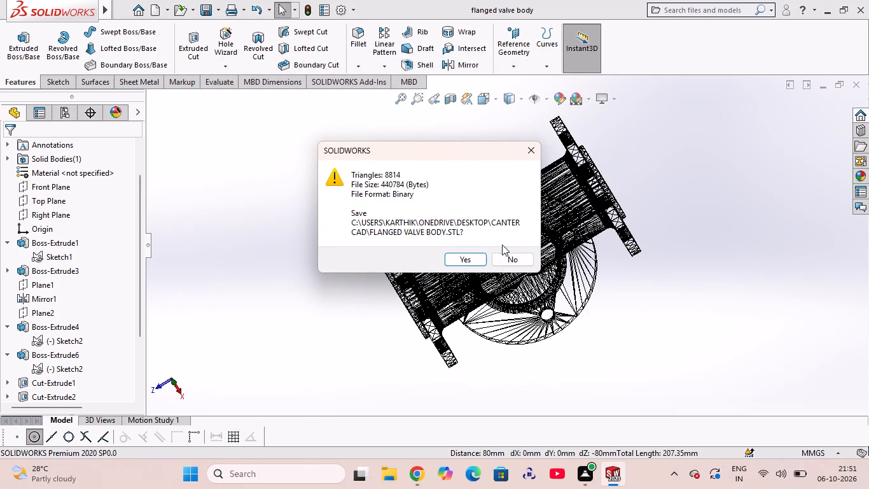
click(479, 254)
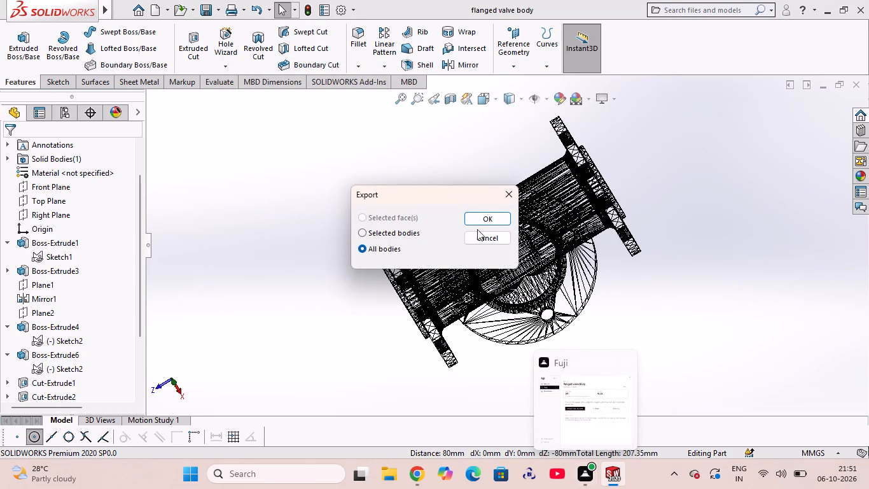
click(483, 218)
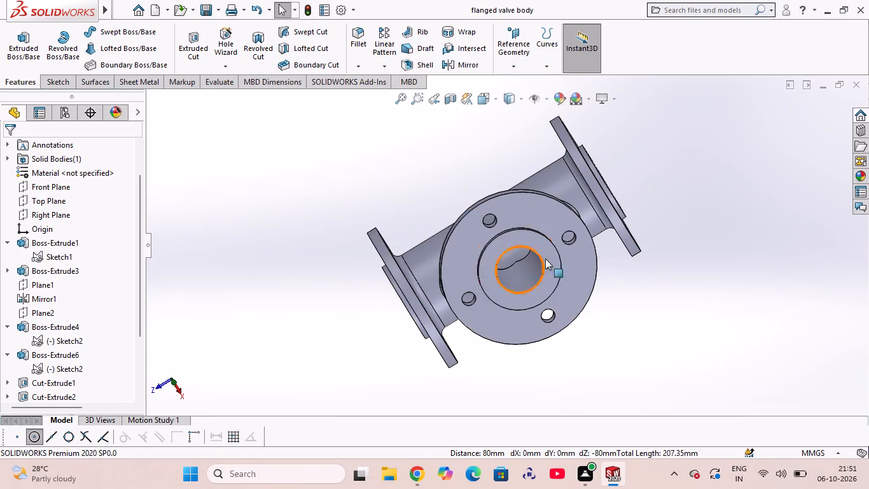